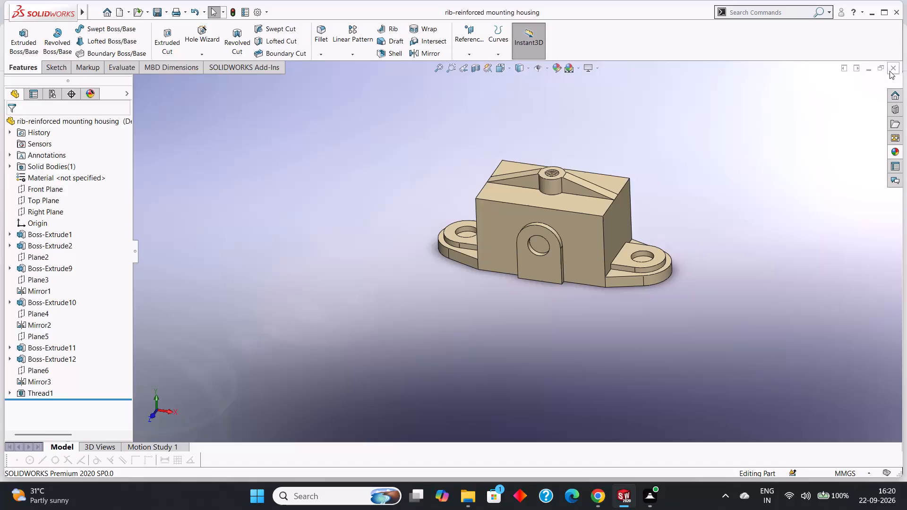
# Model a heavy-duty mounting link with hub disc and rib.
# Close the rib-reinforced mounting housing part.
pyautogui.click(890, 71)
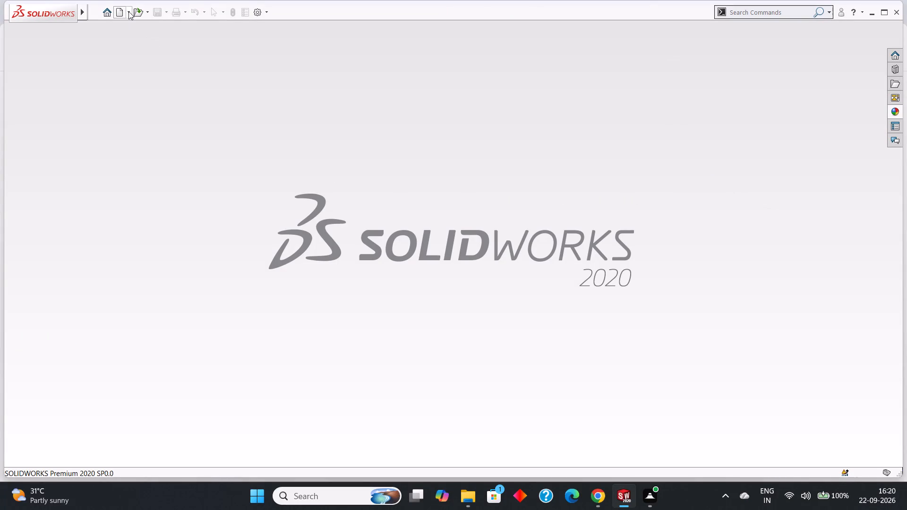
# Create a new part document.
pyautogui.click(128, 11)
pyautogui.click(132, 26)
pyautogui.click(238, 245)
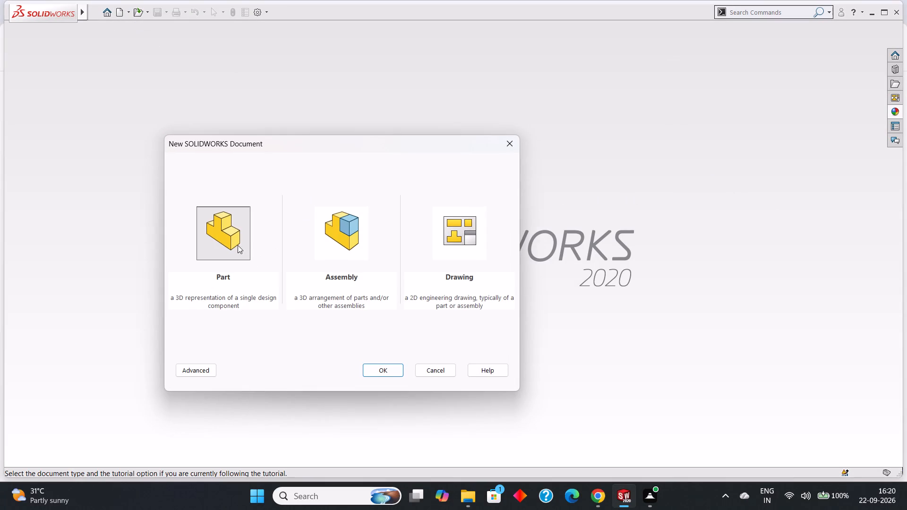
pyautogui.click(370, 369)
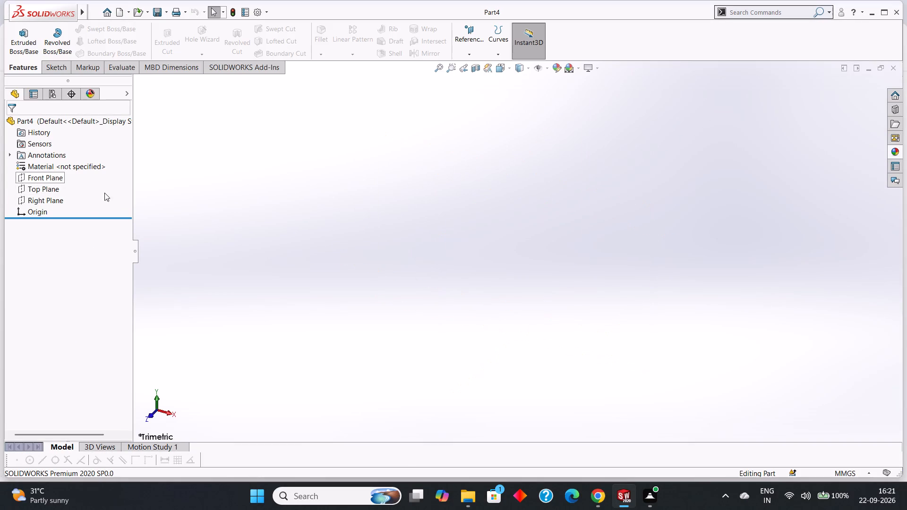
# Sketch a circle of about 60 mm radius centred on the origin on the Front Plane.
pyautogui.click(48, 177)
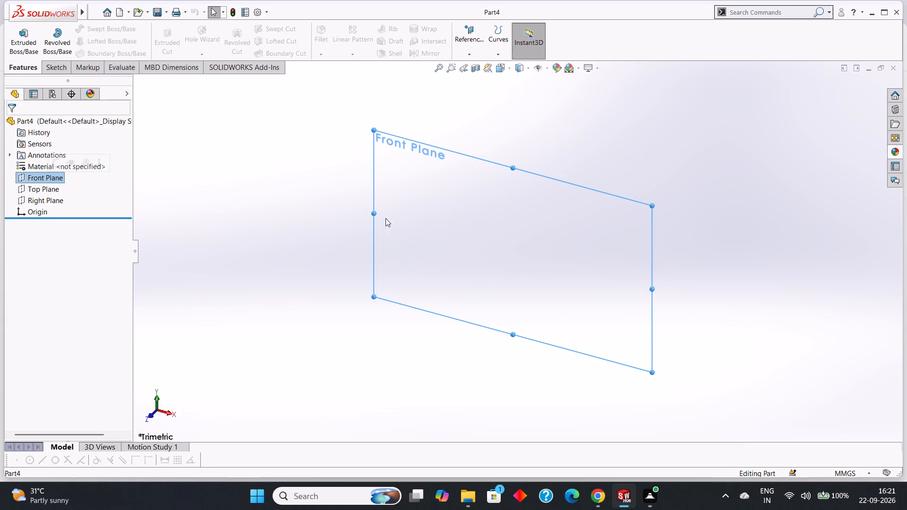
pyautogui.scroll(1, 428, 277)
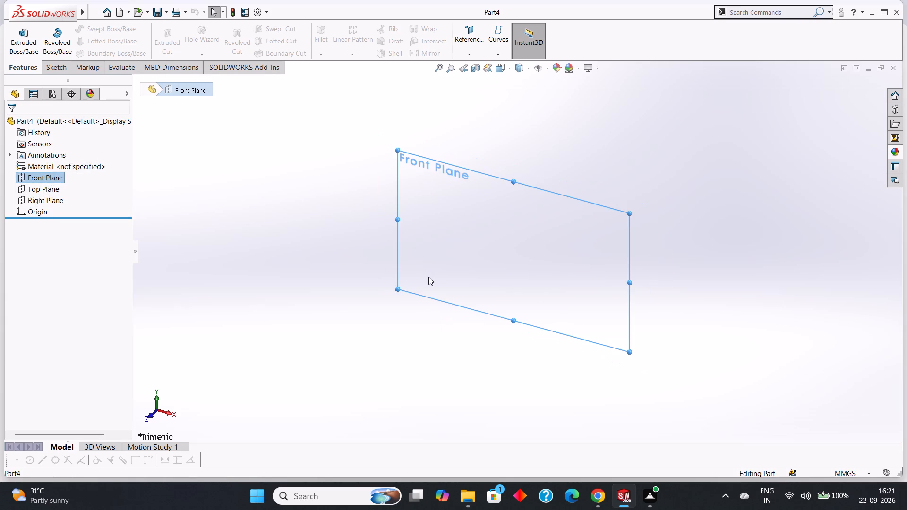
pyautogui.scroll(1, 428, 277)
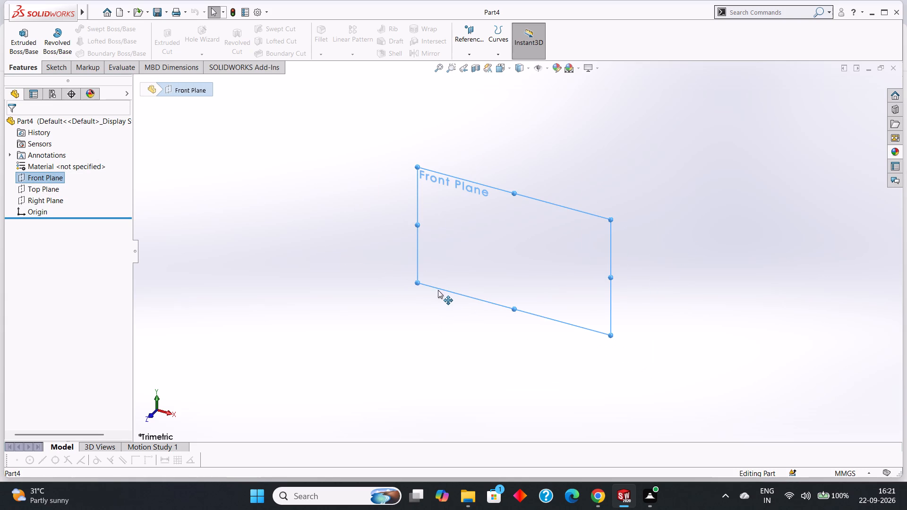
pyautogui.scroll(5, 438, 290)
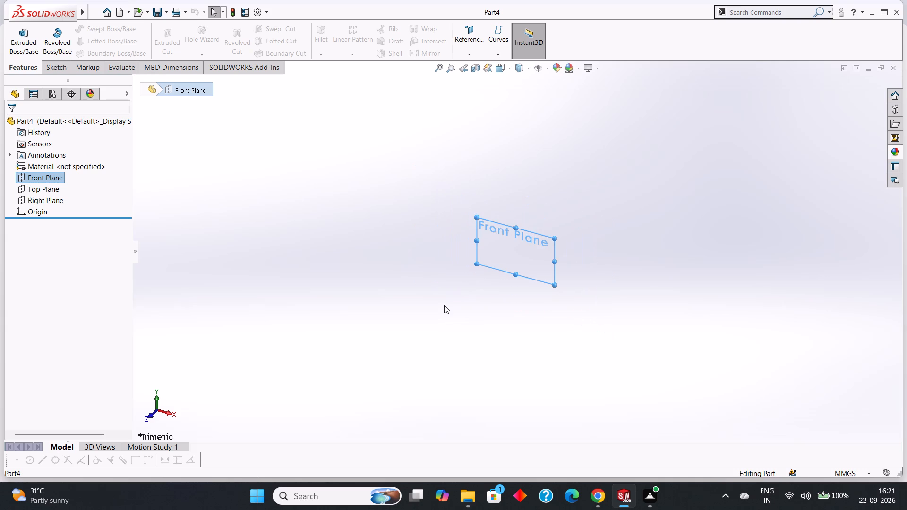
pyautogui.scroll(-3, 445, 306)
pyautogui.scroll(1, 595, 119)
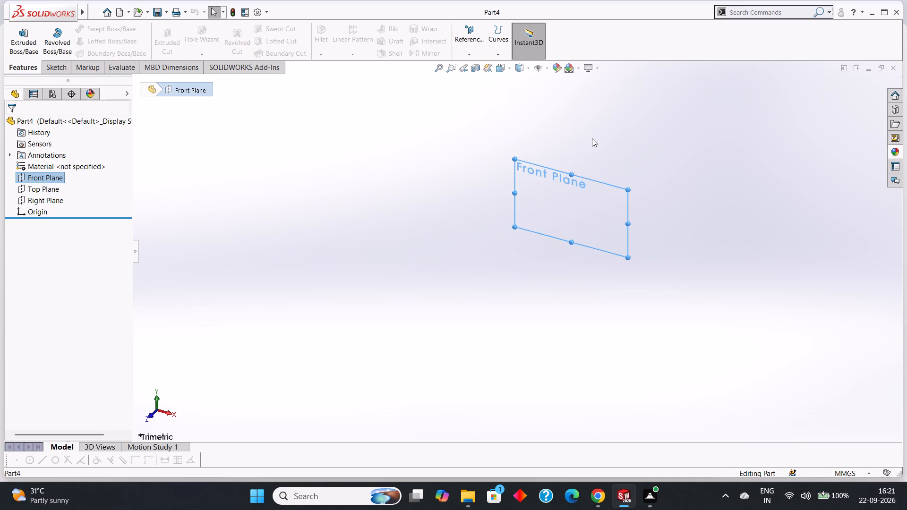
pyautogui.scroll(1, 592, 140)
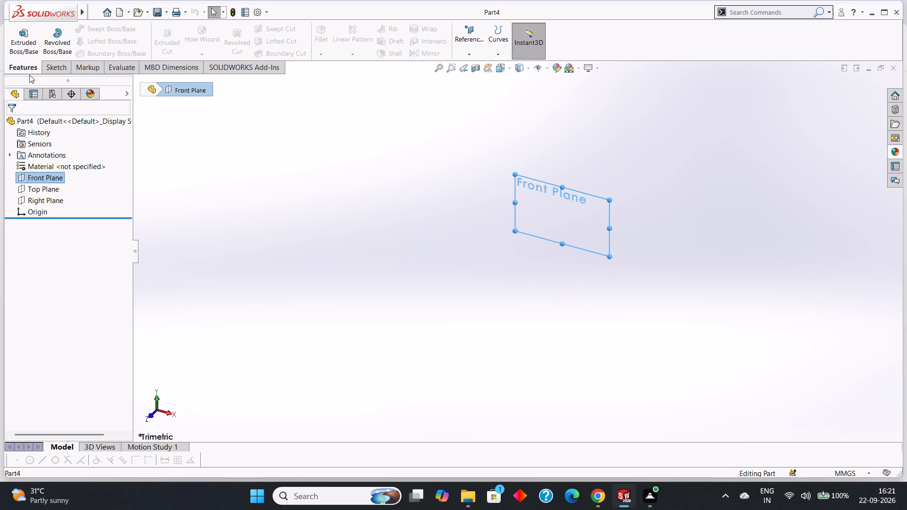
pyautogui.click(46, 65)
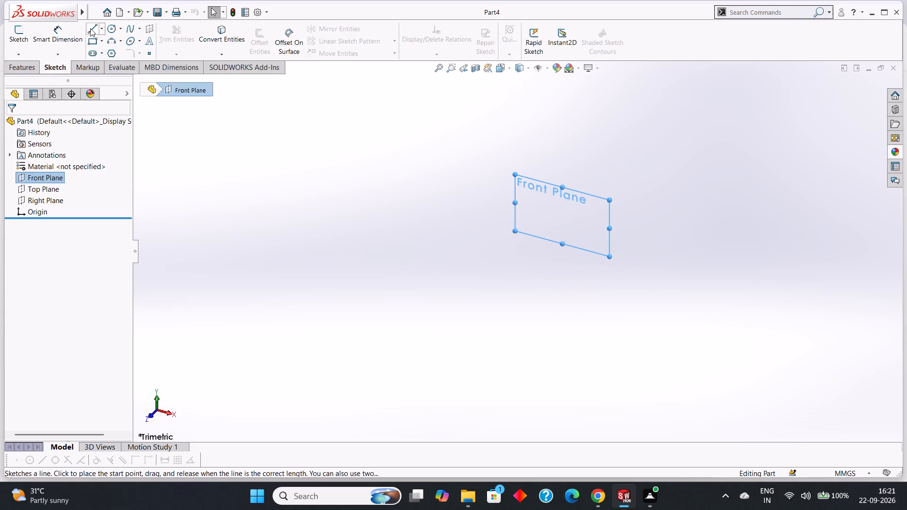
pyautogui.click(111, 28)
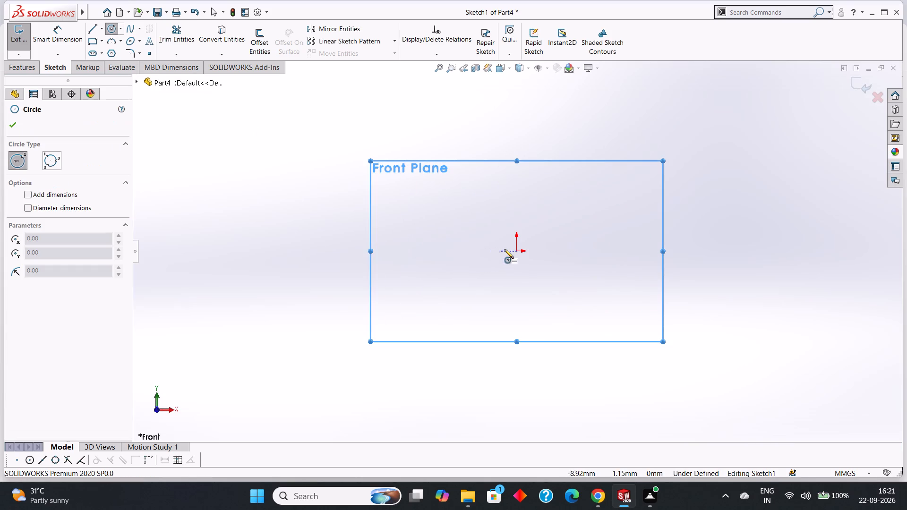
pyautogui.click(515, 251)
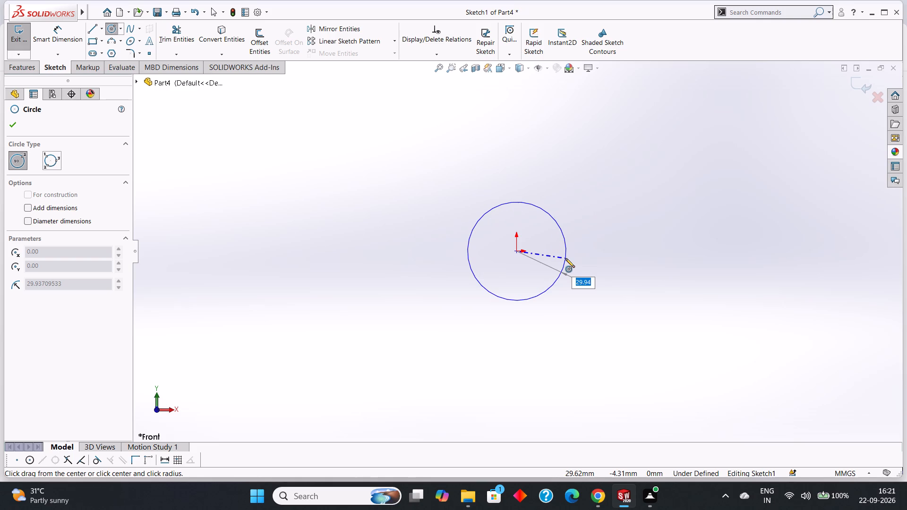
pyautogui.scroll(1, 565, 258)
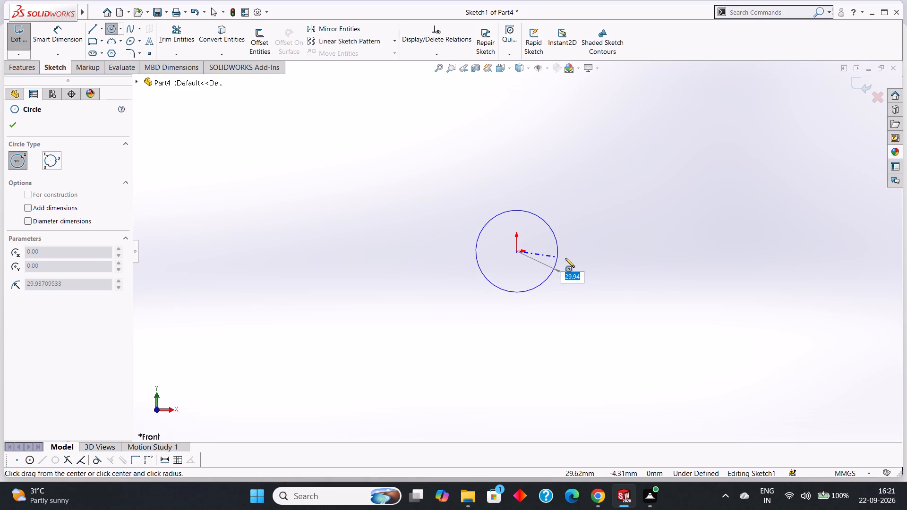
pyautogui.scroll(1, 565, 258)
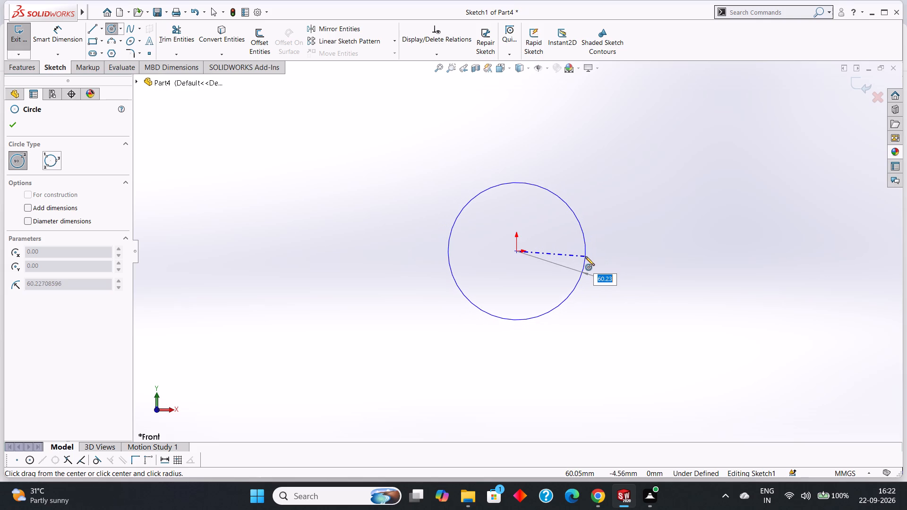
pyautogui.click(585, 255)
pyautogui.click(17, 126)
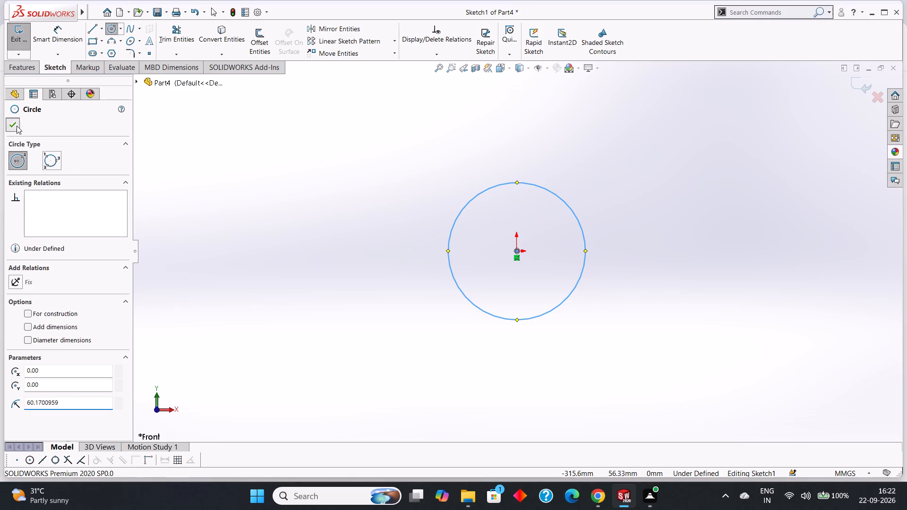
# Dimension the circle's diameter as 84 mm.
pyautogui.click(67, 28)
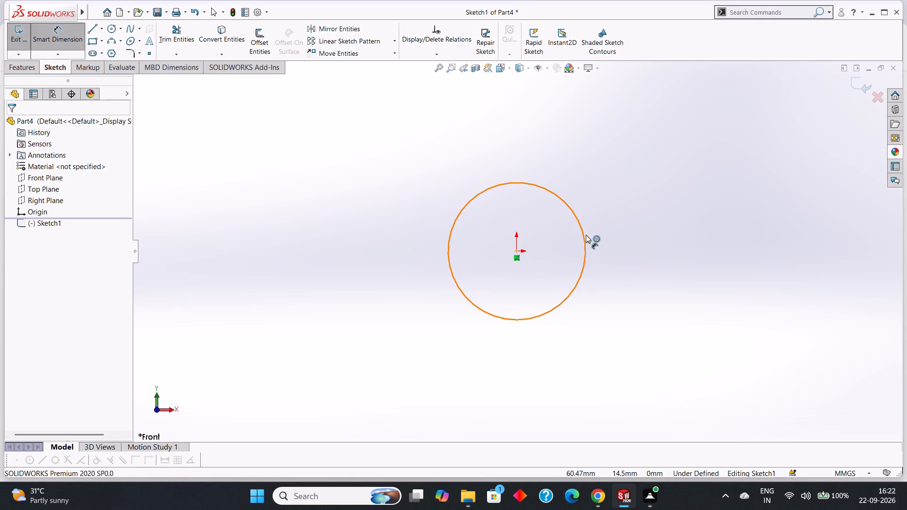
pyautogui.click(586, 235)
pyautogui.click(719, 230)
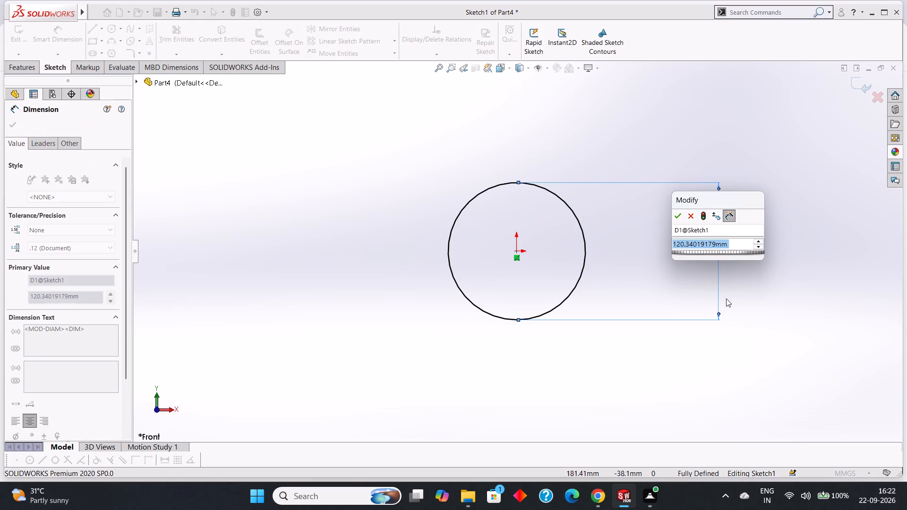
pyautogui.write('84')
pyautogui.press('Return')
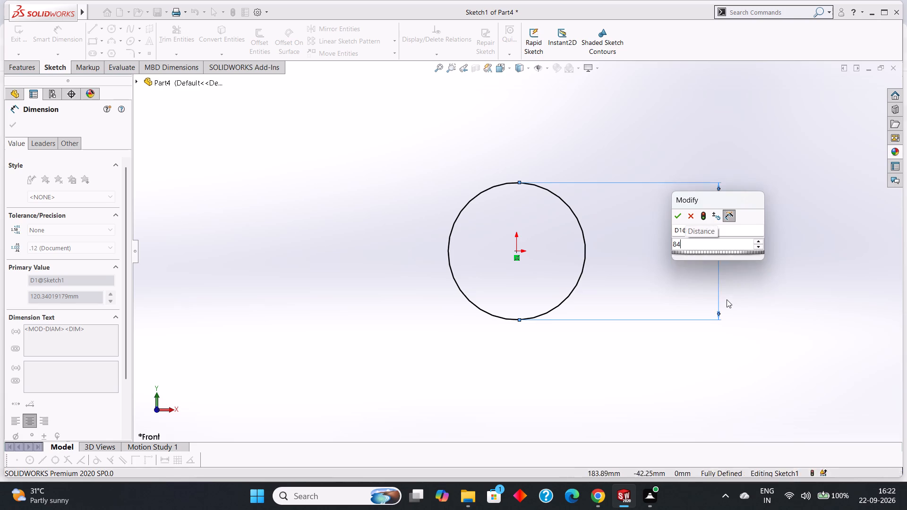
pyautogui.click(10, 125)
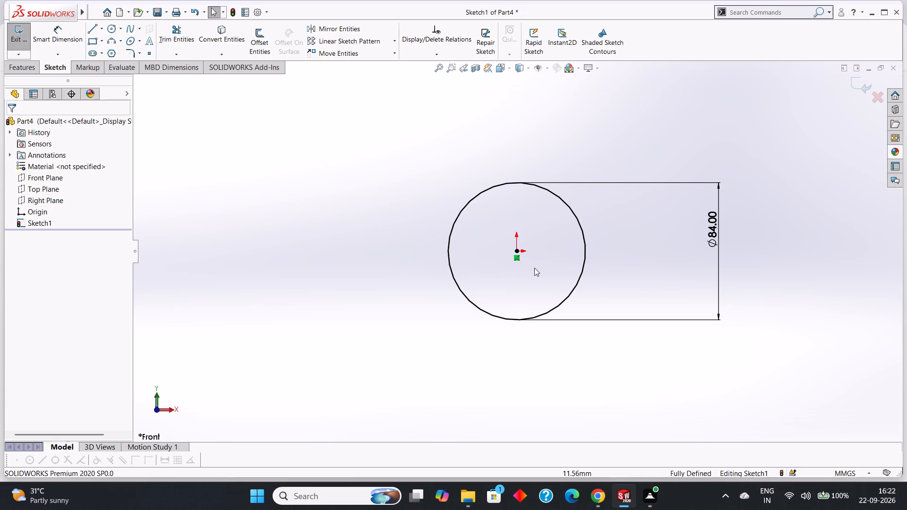
# Draw a centerline chain from the origin: 80 mm horizontally in the negative X direction, followed by 40 mm vertically downward.
pyautogui.scroll(1, 494, 285)
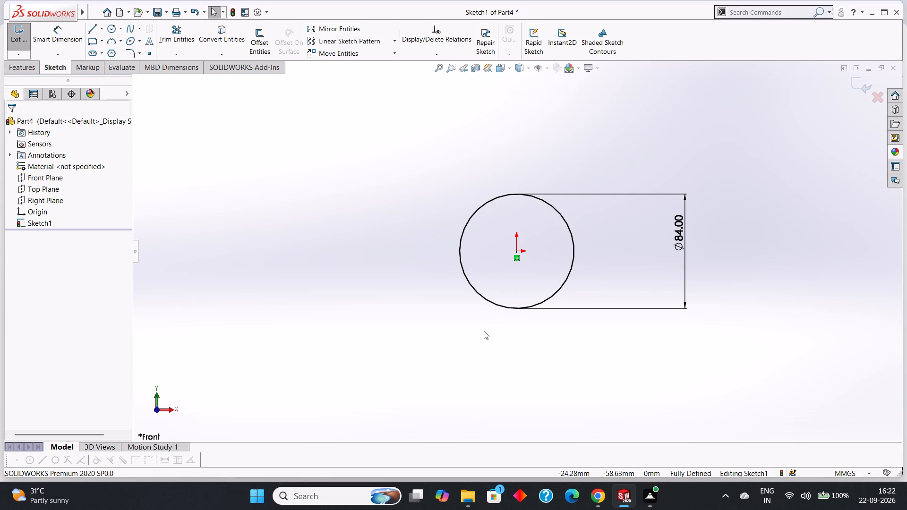
pyautogui.click(104, 33)
pyautogui.click(116, 54)
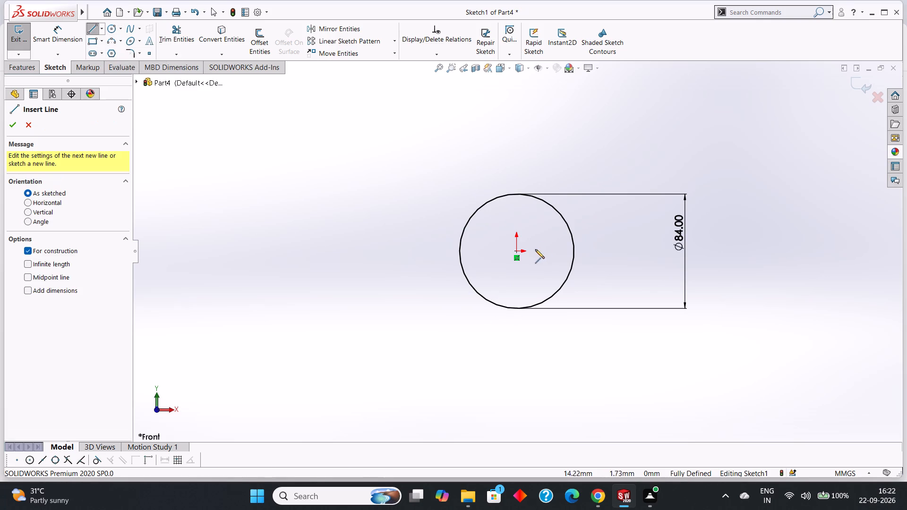
pyautogui.click(516, 250)
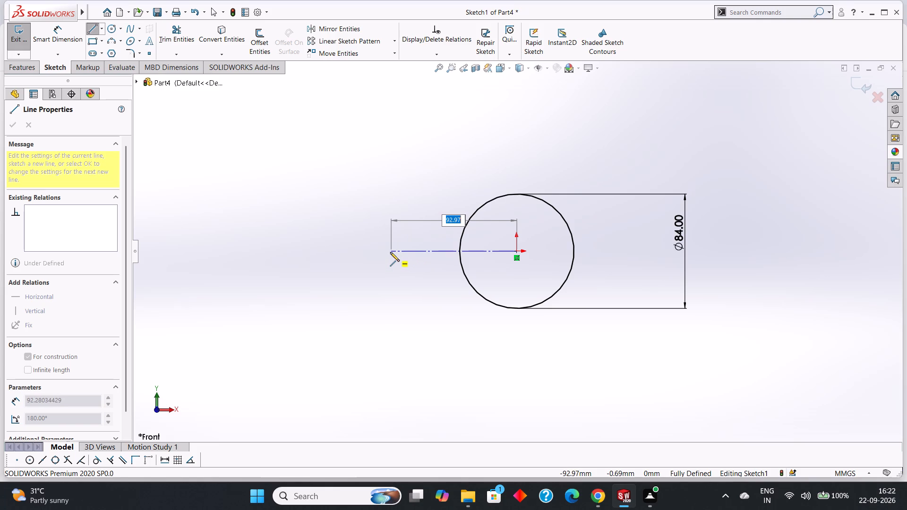
pyautogui.press('8')
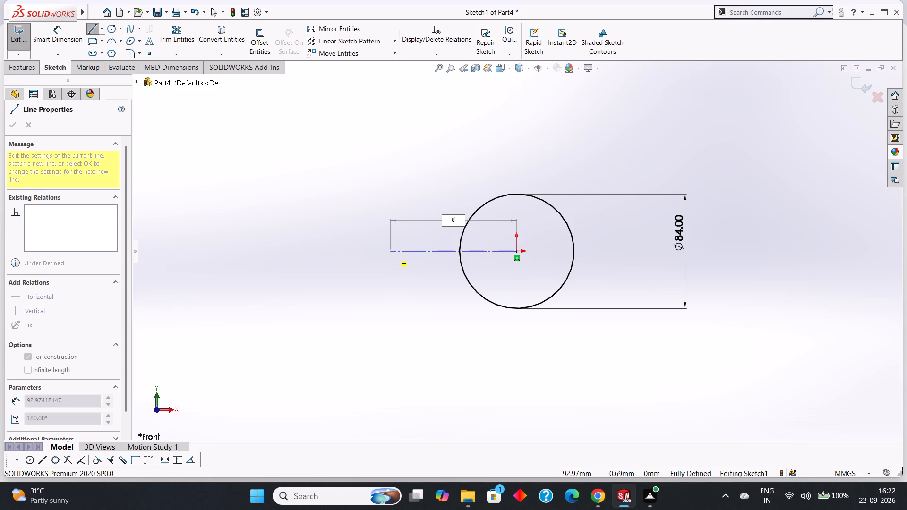
pyautogui.press('0')
pyautogui.press('Return')
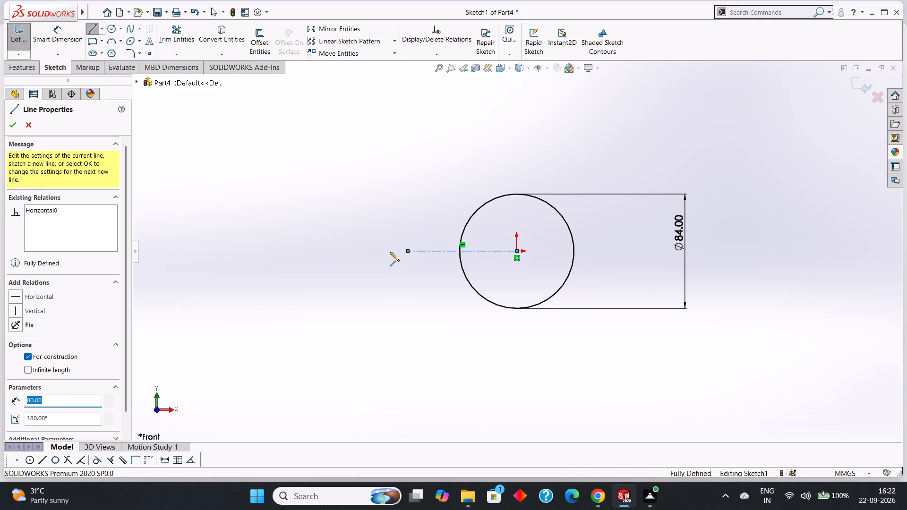
pyautogui.write('40')
pyautogui.press('Return')
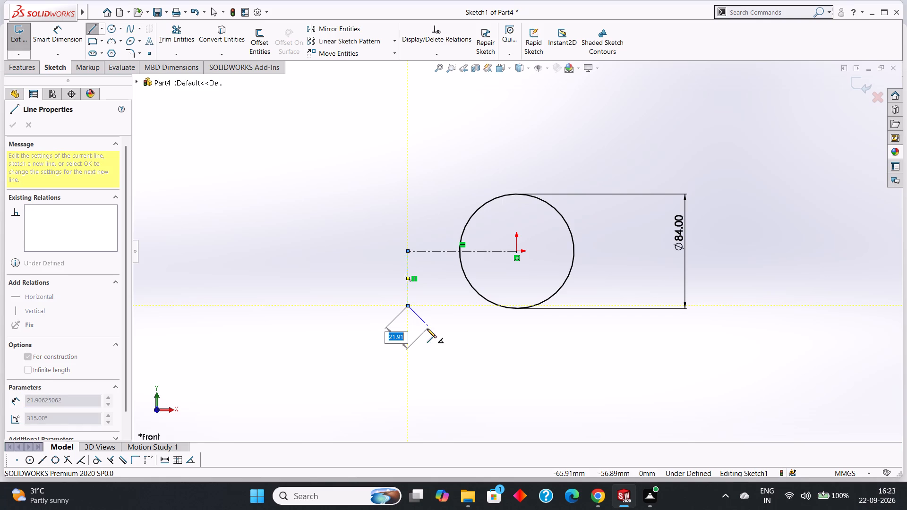
pyautogui.rightClick(427, 329)
pyautogui.click(447, 332)
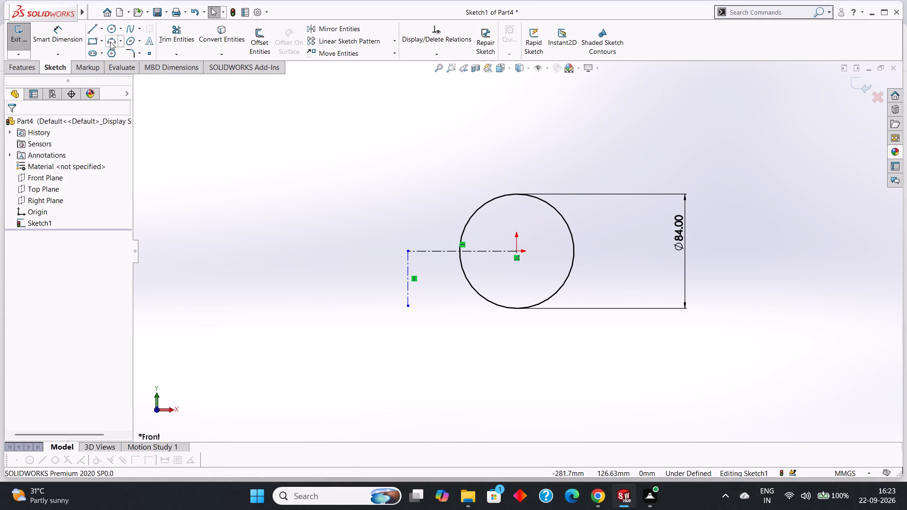
# Draw a 40 mm vertical centerline upward from the outer end of the horizontal centerline.
pyautogui.click(105, 27)
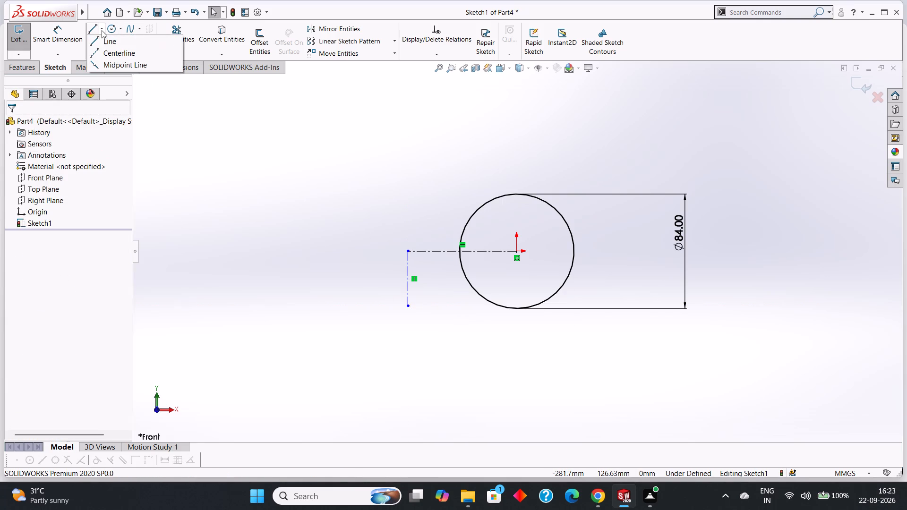
pyautogui.click(104, 51)
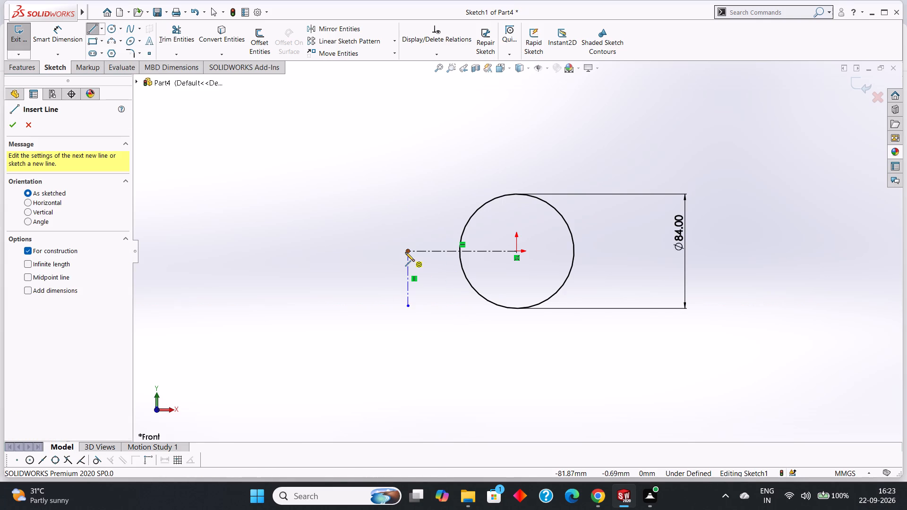
pyautogui.click(405, 252)
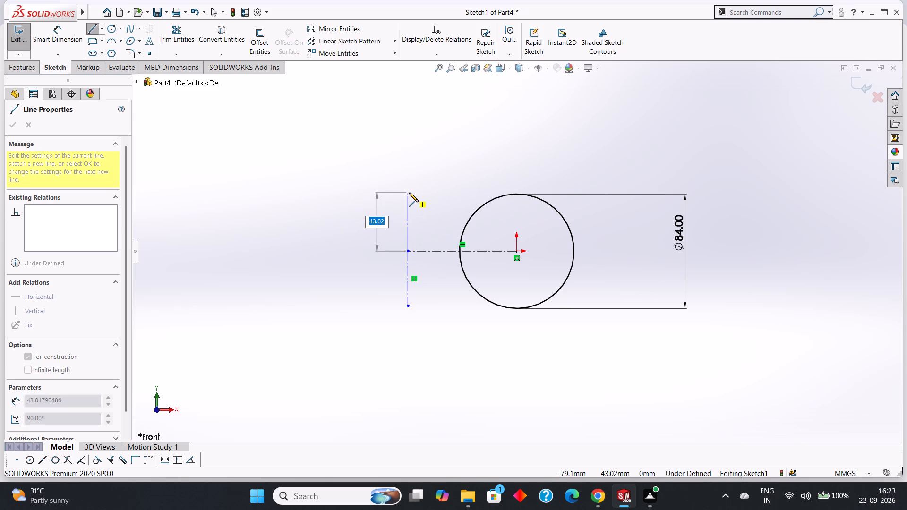
pyautogui.write('40')
pyautogui.press('Return')
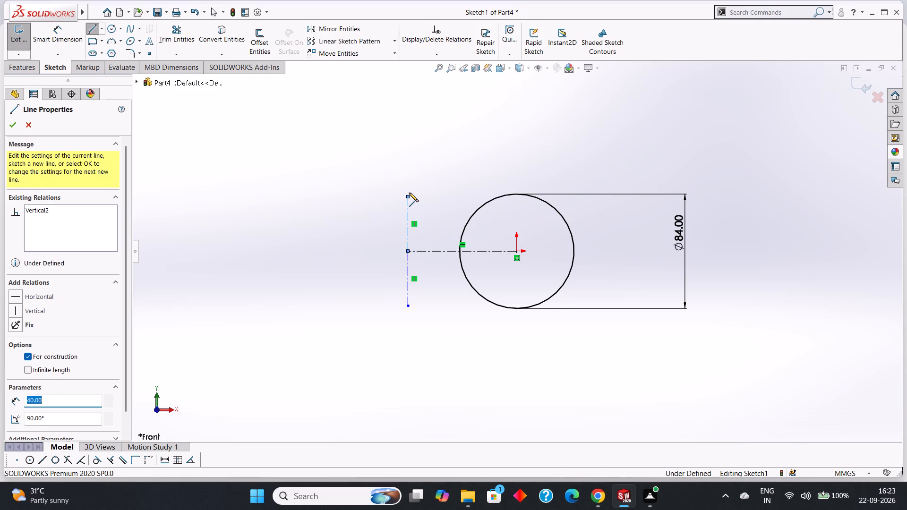
pyautogui.rightClick(382, 171)
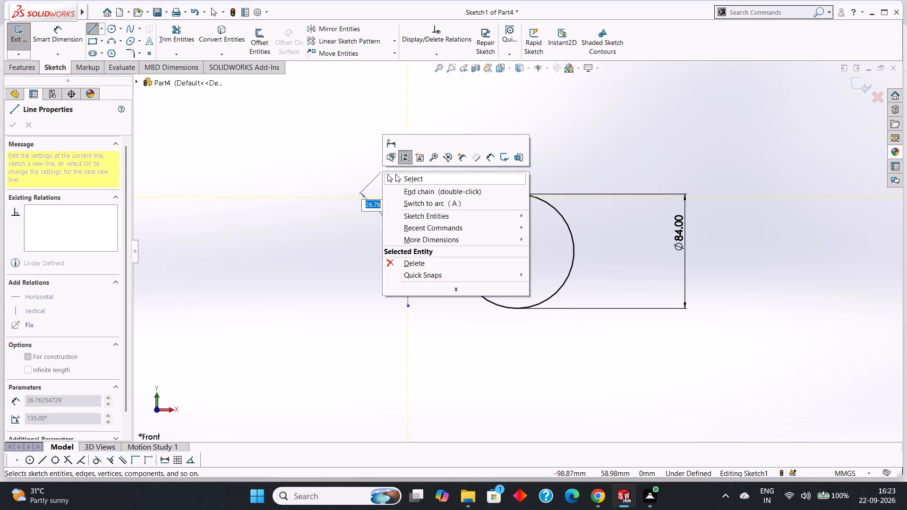
pyautogui.click(402, 175)
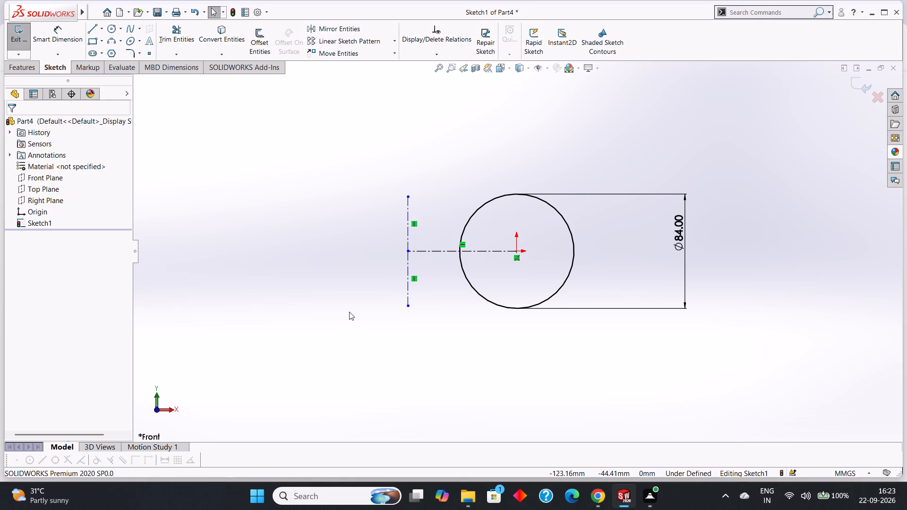
# Sketch a circle of about 18.6 mm radius centred on the upper end of the vertical centerline.
pyautogui.click(113, 25)
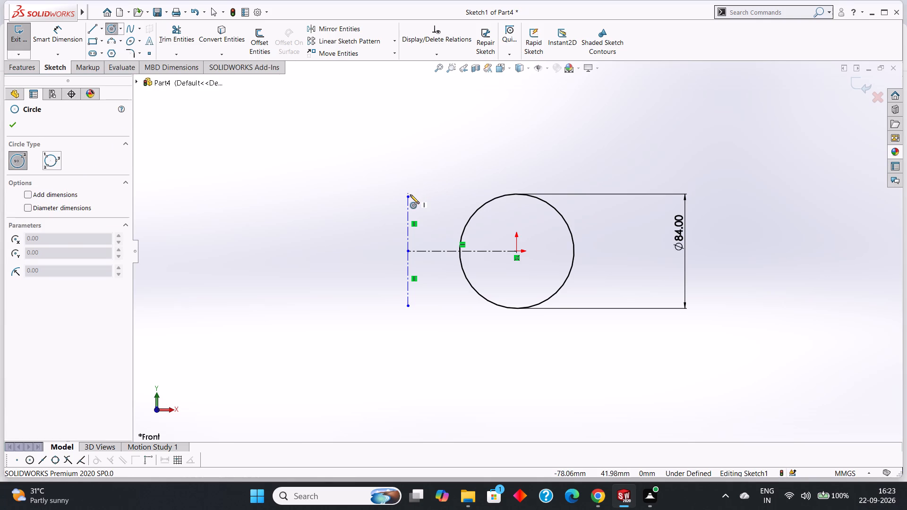
pyautogui.click(408, 197)
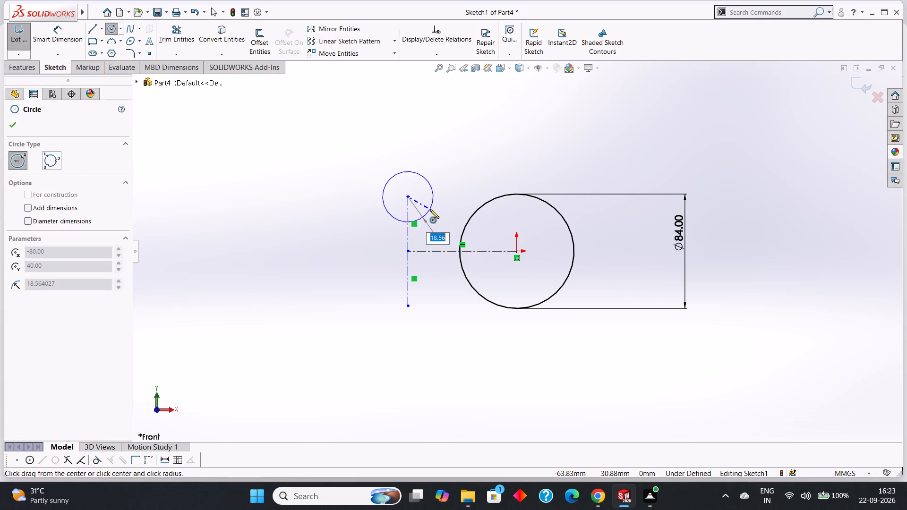
pyautogui.click(430, 209)
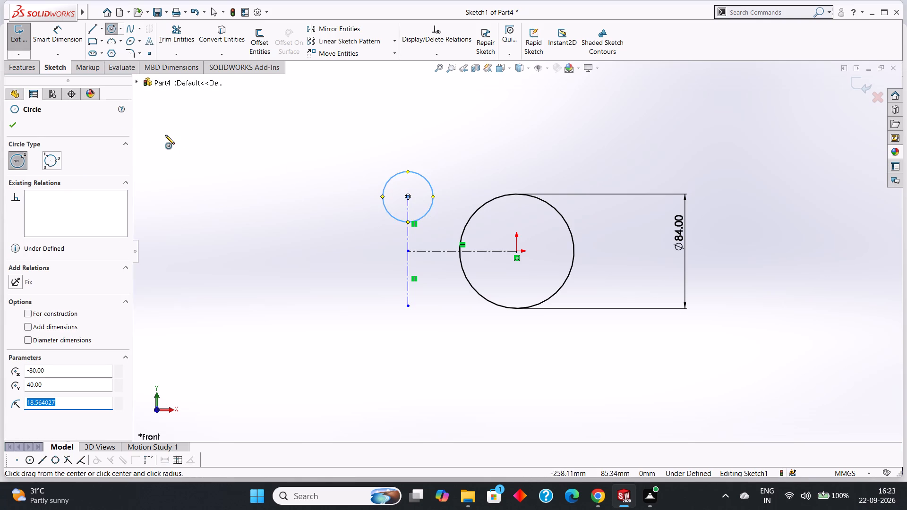
# Undo the circle just sketched at the upper end of the vertical centerline.
pyautogui.press('Escape')
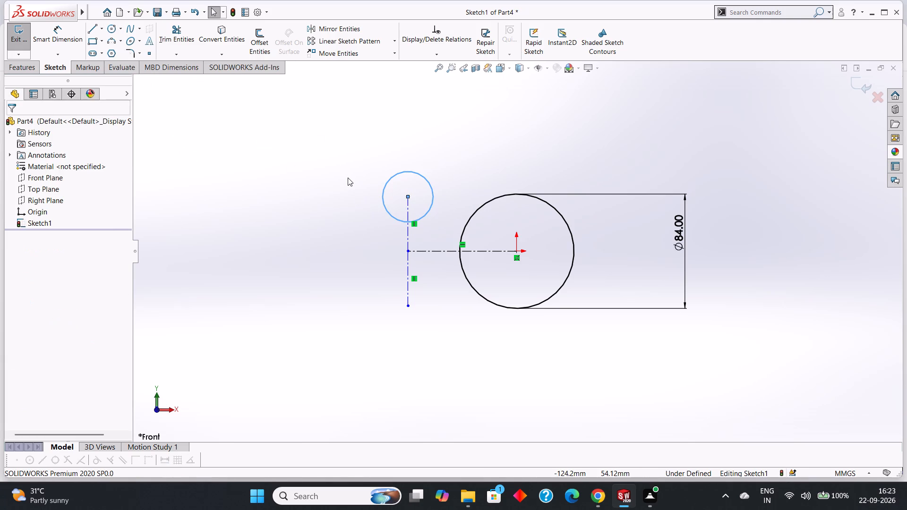
pyautogui.hotkey('ctrl', 'z')
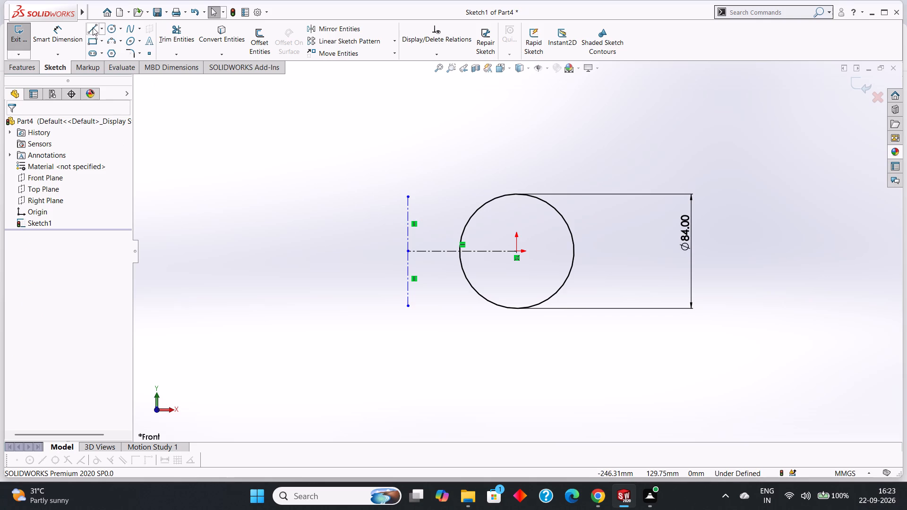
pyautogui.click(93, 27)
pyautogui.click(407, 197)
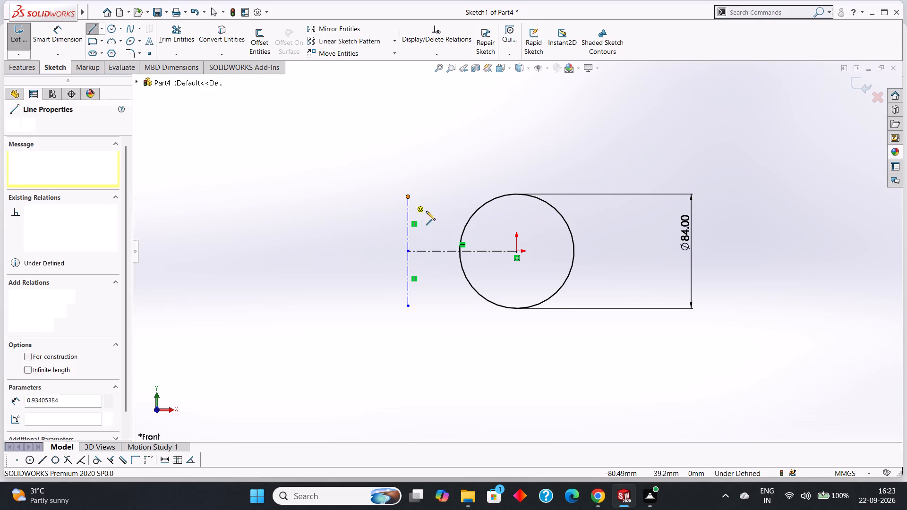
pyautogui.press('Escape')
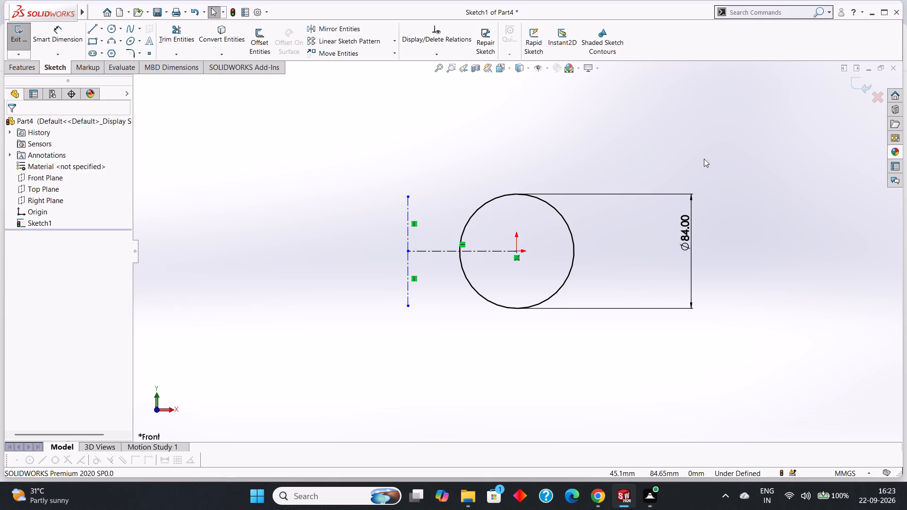
# Sketch two concentric circles with radii of 26 mm and 13 mm centred on the upper end of the vertical centerline.
pyautogui.click(108, 26)
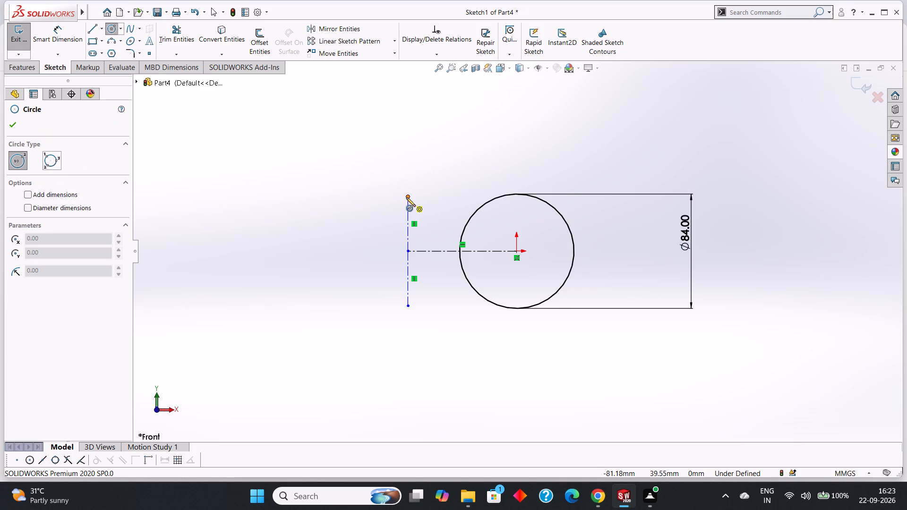
pyautogui.click(406, 196)
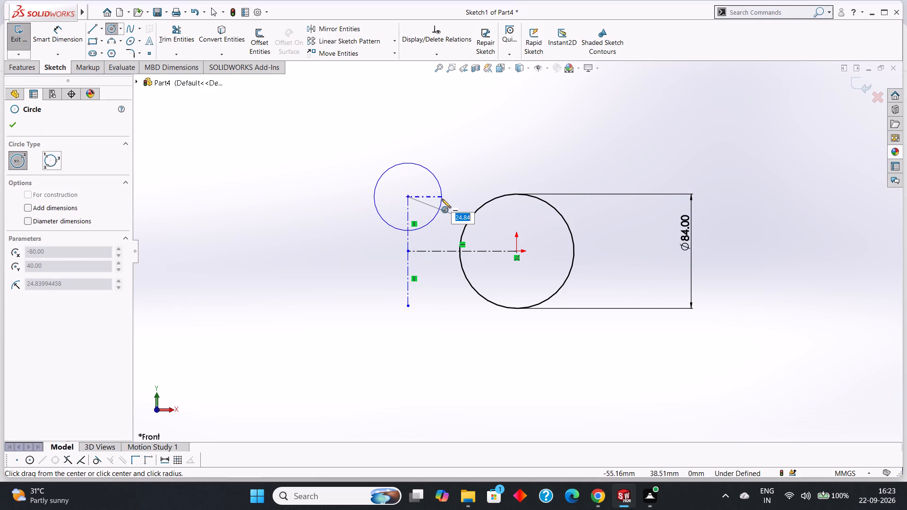
pyautogui.write('26')
pyautogui.press('Return')
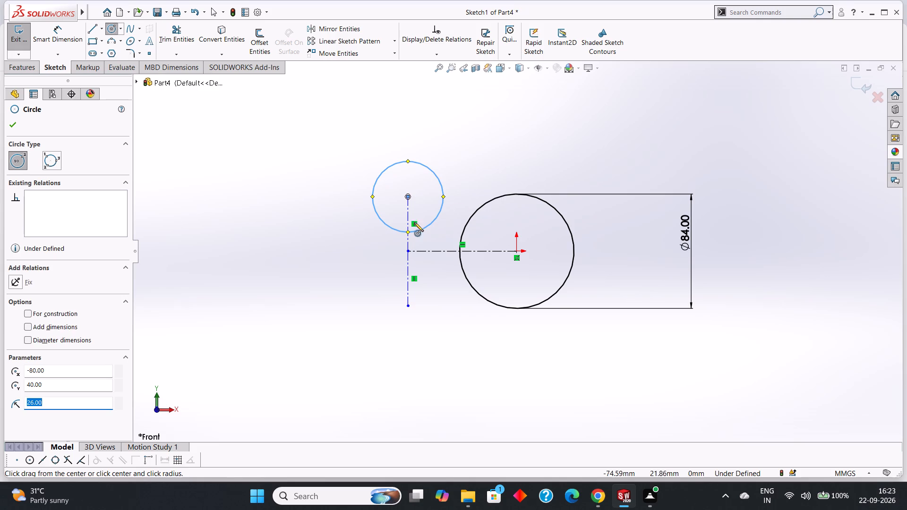
pyautogui.click(409, 194)
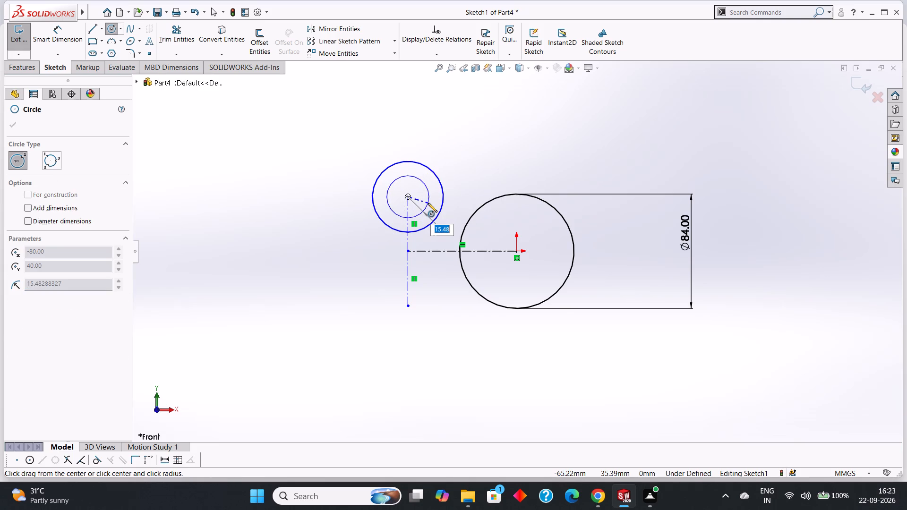
pyautogui.press('1')
pyautogui.press('3')
pyautogui.press('Return')
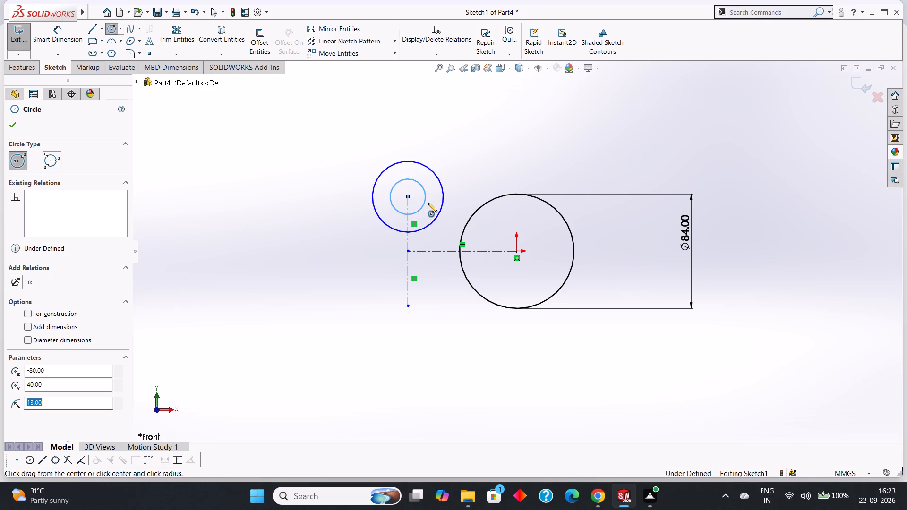
pyautogui.click(16, 122)
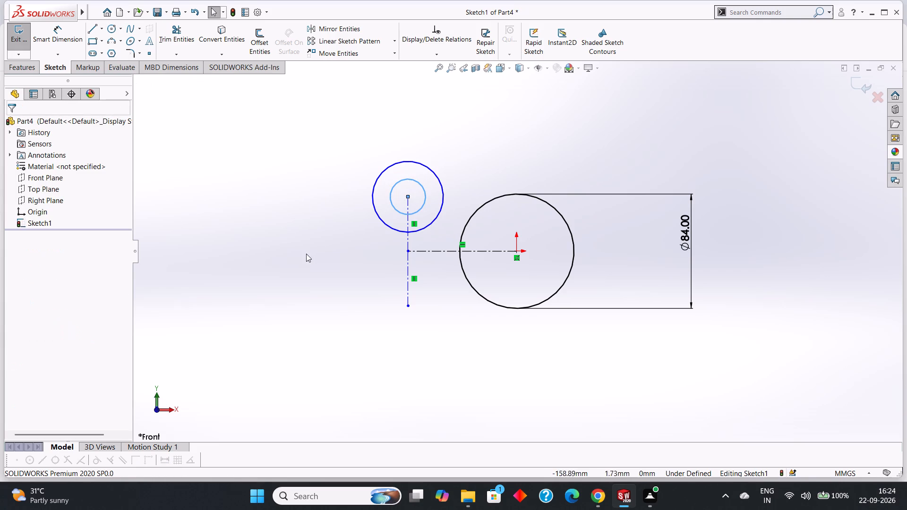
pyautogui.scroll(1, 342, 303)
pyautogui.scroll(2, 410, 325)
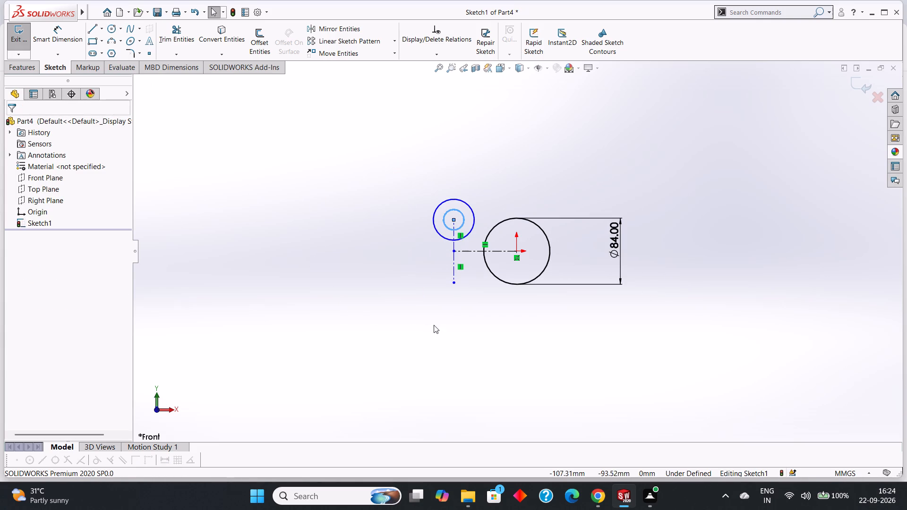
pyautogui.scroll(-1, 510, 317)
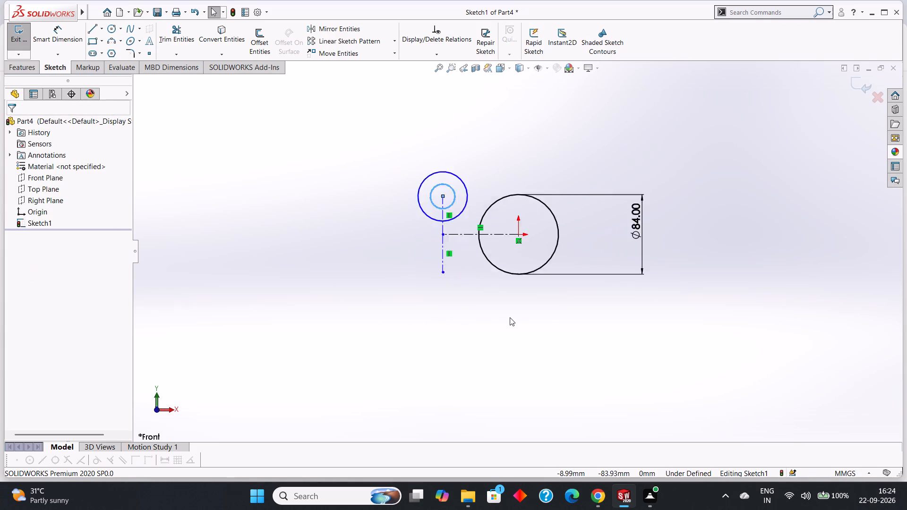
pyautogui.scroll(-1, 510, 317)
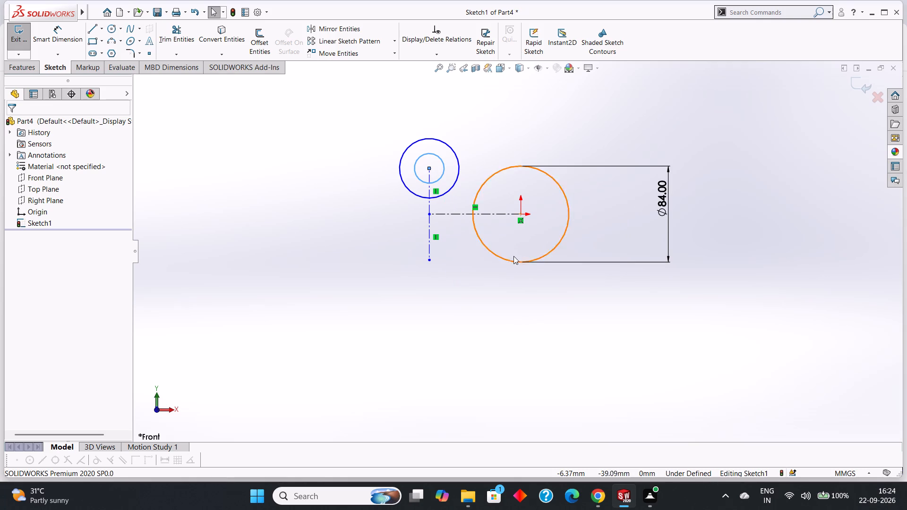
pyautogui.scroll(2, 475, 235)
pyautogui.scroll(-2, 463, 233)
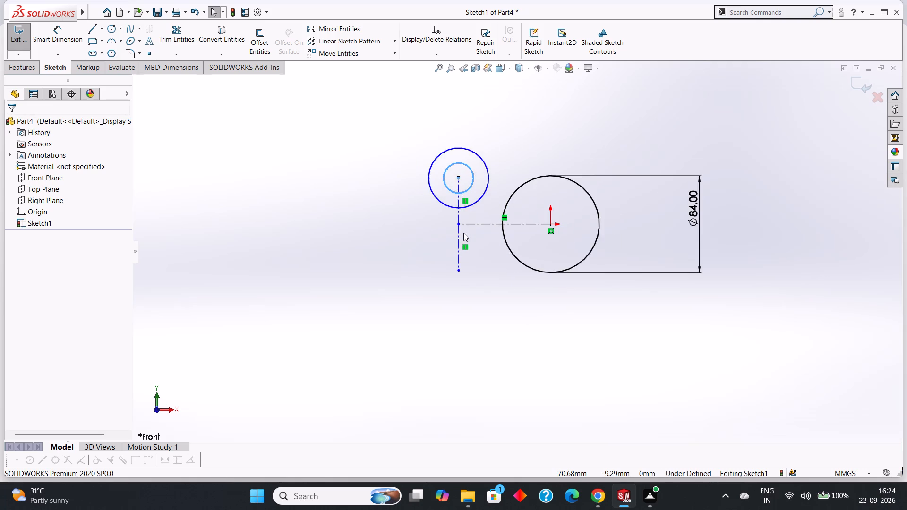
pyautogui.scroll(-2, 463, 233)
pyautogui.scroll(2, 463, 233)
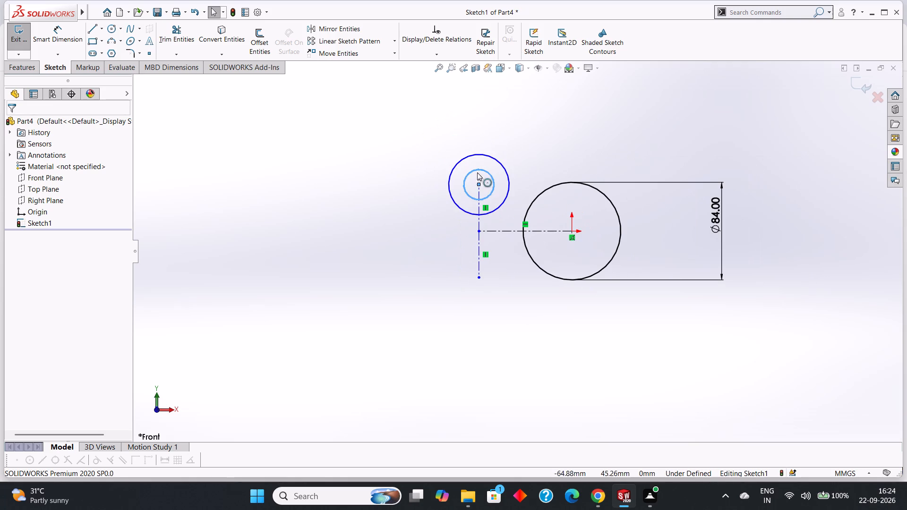
# Sketch two concentric circles with radii of 18 mm and 8 mm centred on the lower end of the vertical centerline.
pyautogui.click(111, 27)
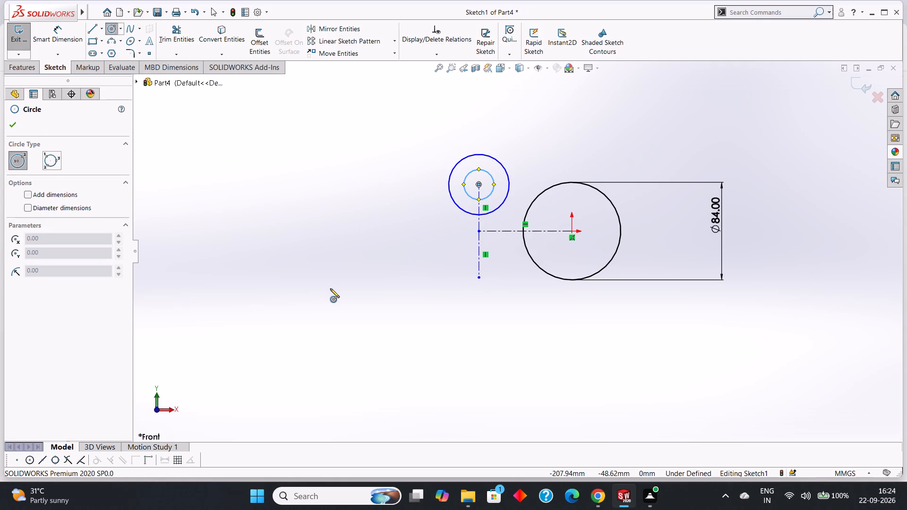
pyautogui.click(479, 276)
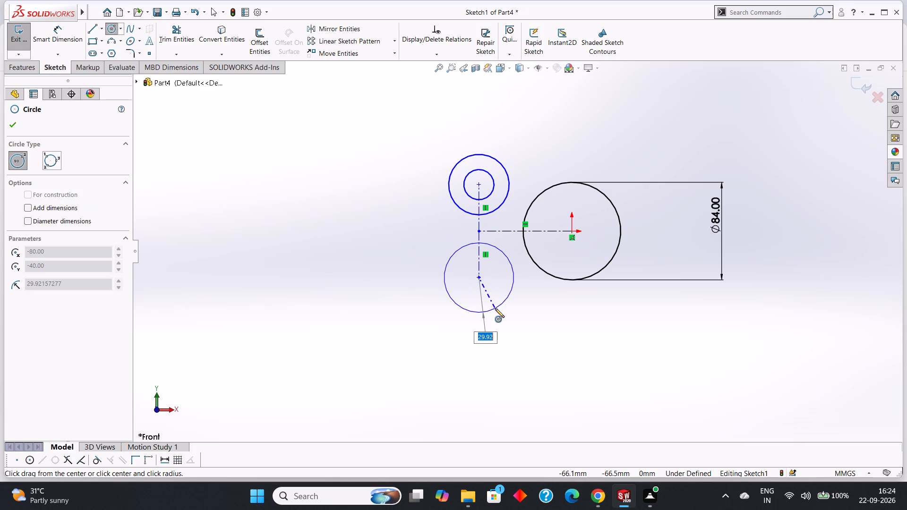
pyautogui.write('18')
pyautogui.press('Return')
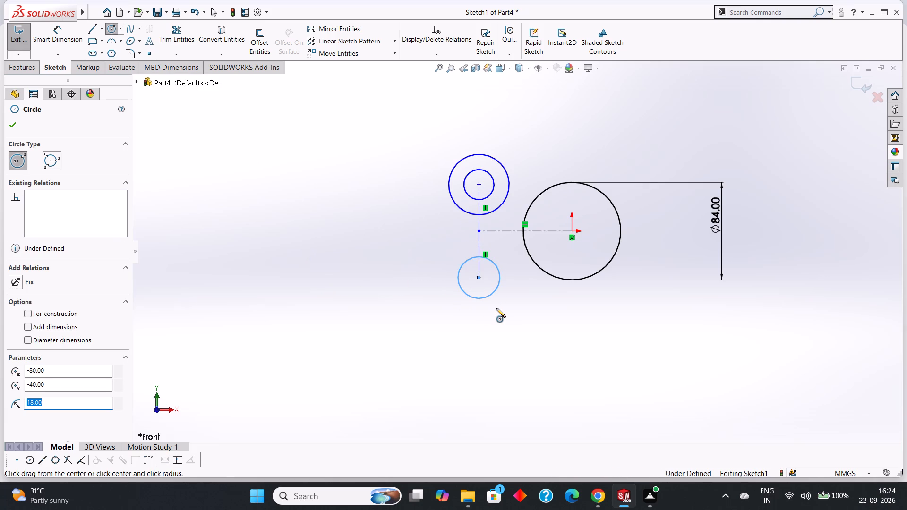
pyautogui.click(478, 277)
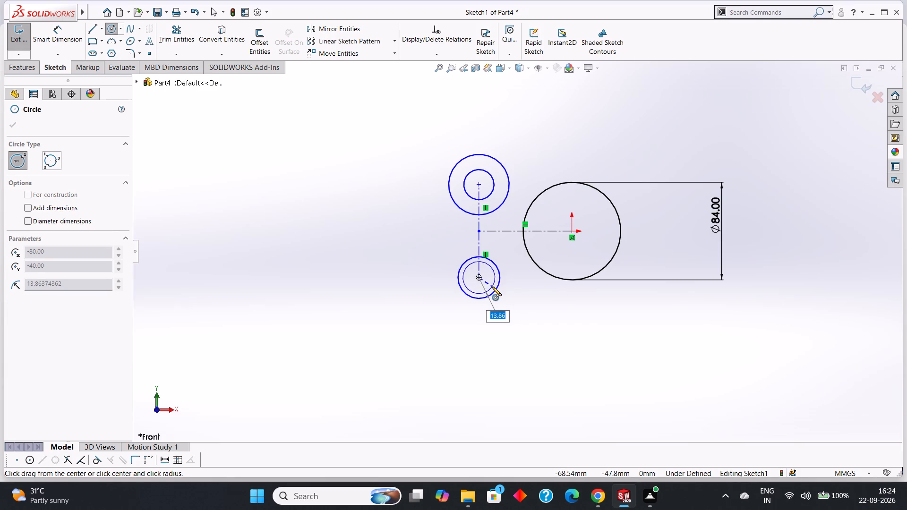
pyautogui.press('8')
pyautogui.press('Return')
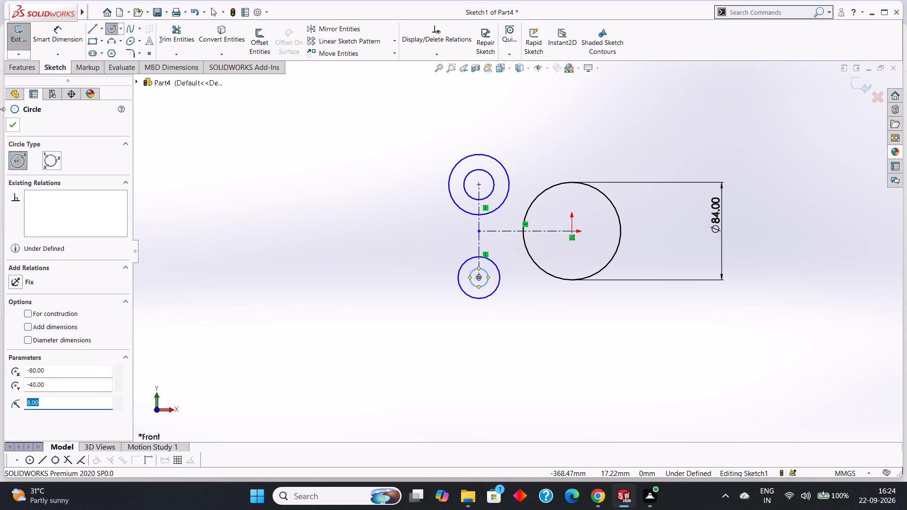
pyautogui.click(9, 127)
# Dimension the diameters of the upper concentric circles as 52 mm for the outer and 26 mm for the inner.
pyautogui.click(58, 32)
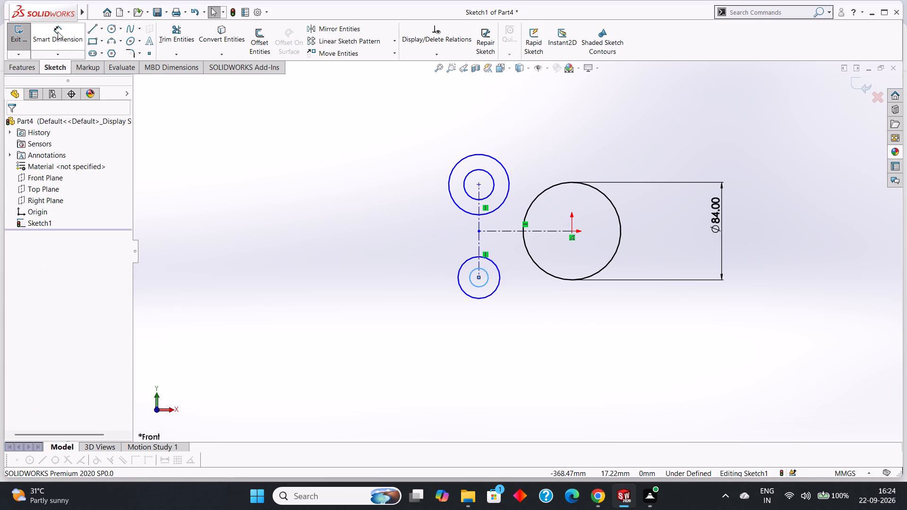
pyautogui.click(474, 153)
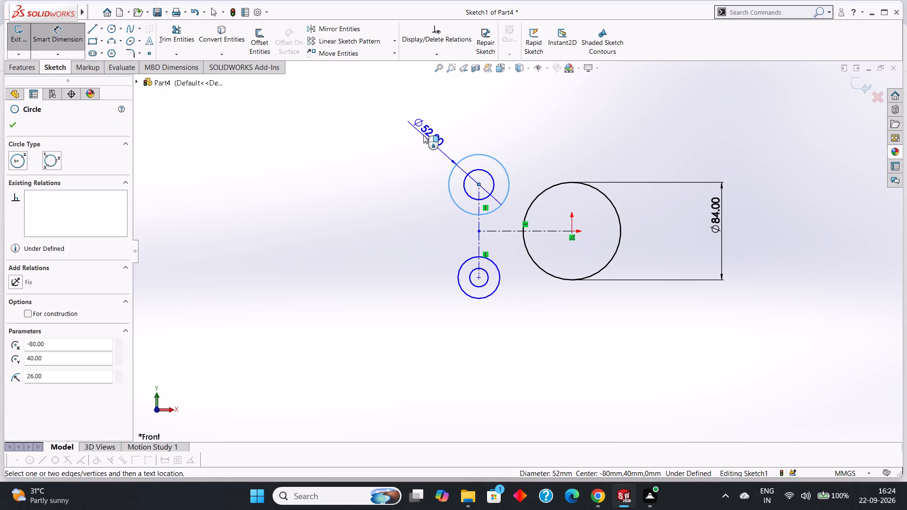
pyautogui.click(423, 135)
pyautogui.click(383, 119)
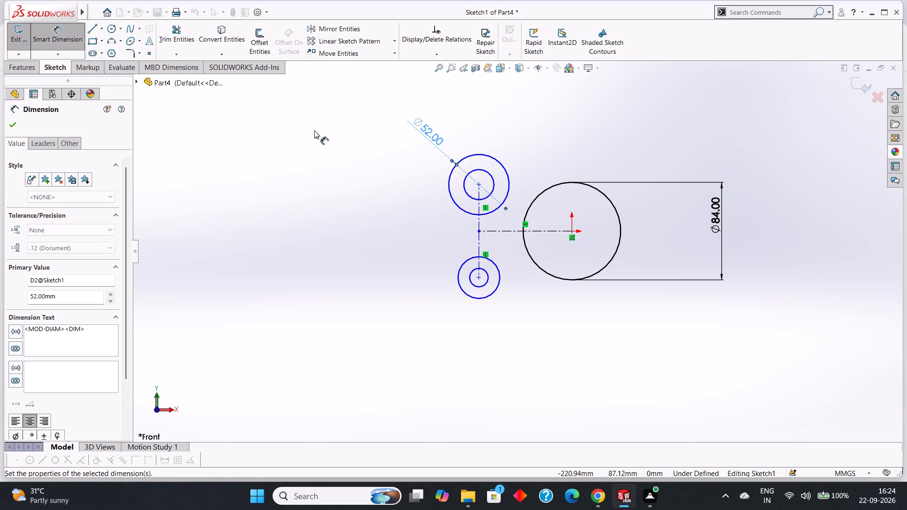
pyautogui.click(12, 127)
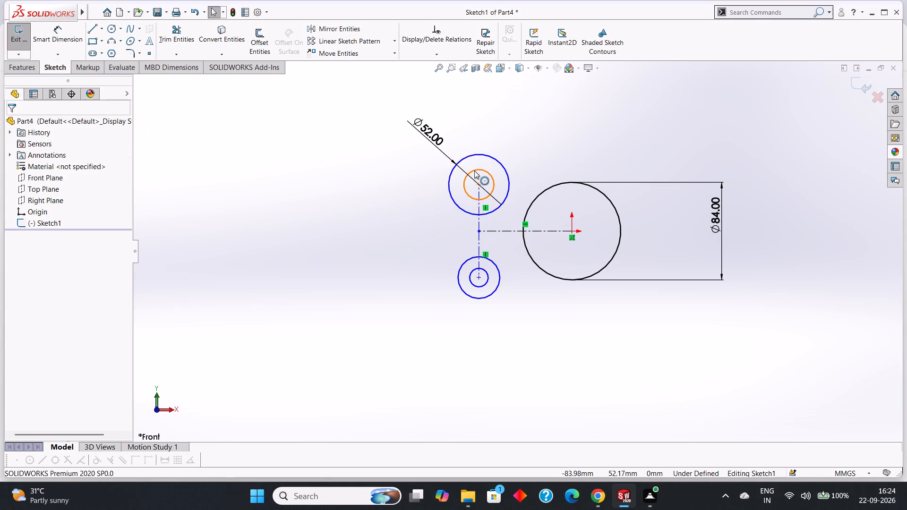
pyautogui.click(474, 170)
pyautogui.press('Escape')
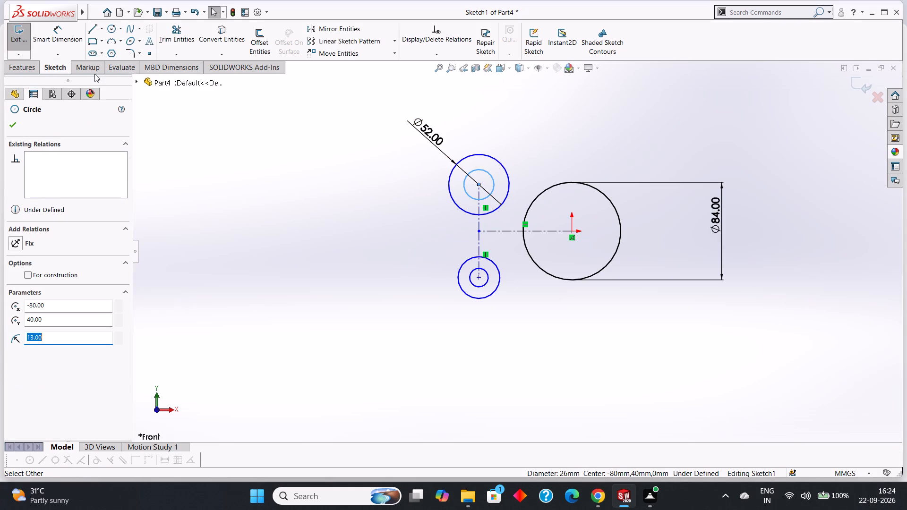
pyautogui.click(67, 42)
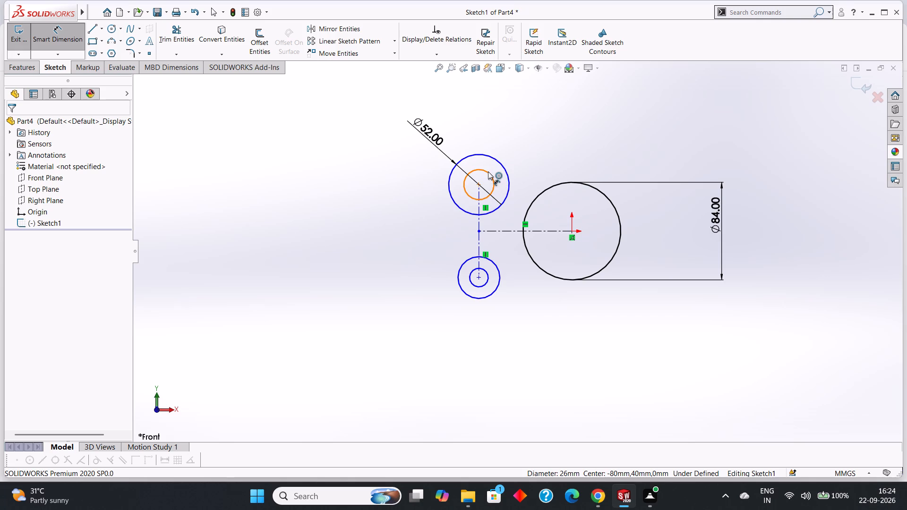
pyautogui.click(487, 171)
pyautogui.click(505, 145)
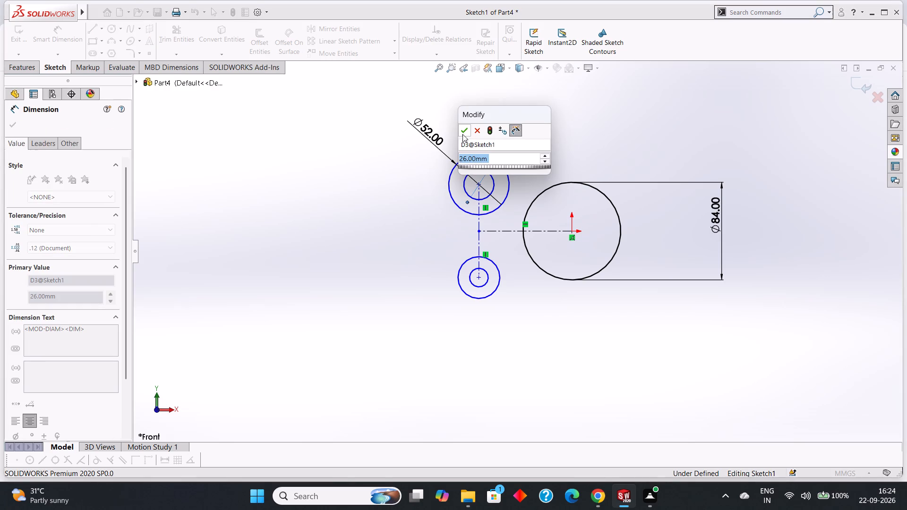
pyautogui.click(461, 131)
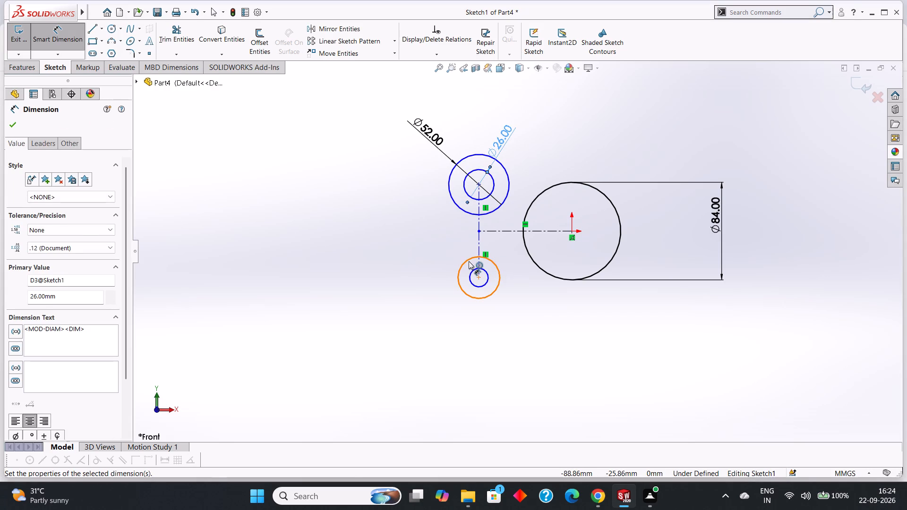
# Dimension the diameters of the lower concentric circles as 36 mm for the outer and 16 mm for the inner.
pyautogui.click(469, 261)
pyautogui.click(423, 269)
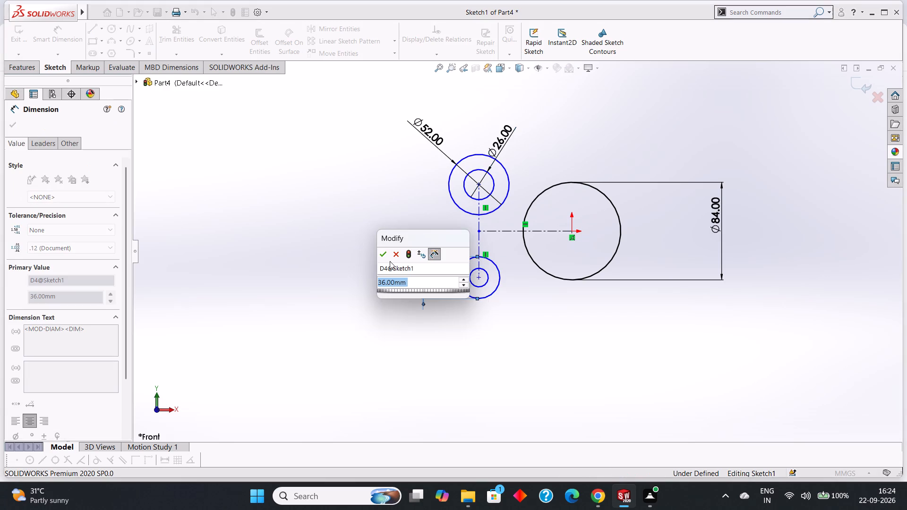
pyautogui.click(385, 254)
pyautogui.click(483, 287)
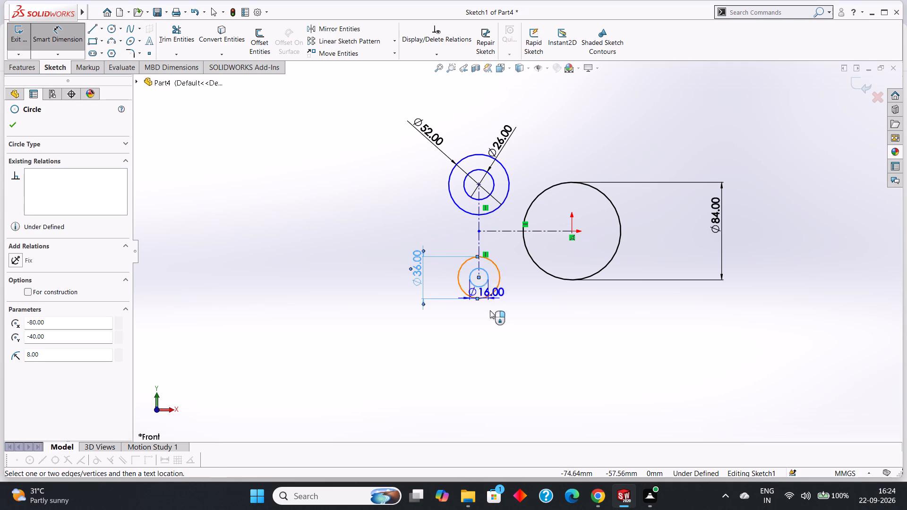
pyautogui.click(496, 321)
pyautogui.click(457, 306)
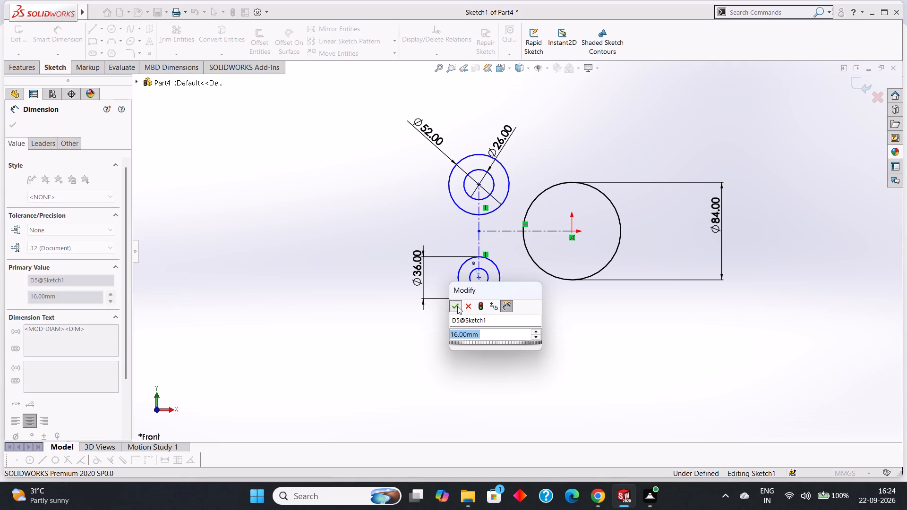
# Dimension the horizontal distance from the origin to the outer end of the horizontal centerline as 80 mm.
pyautogui.click(571, 230)
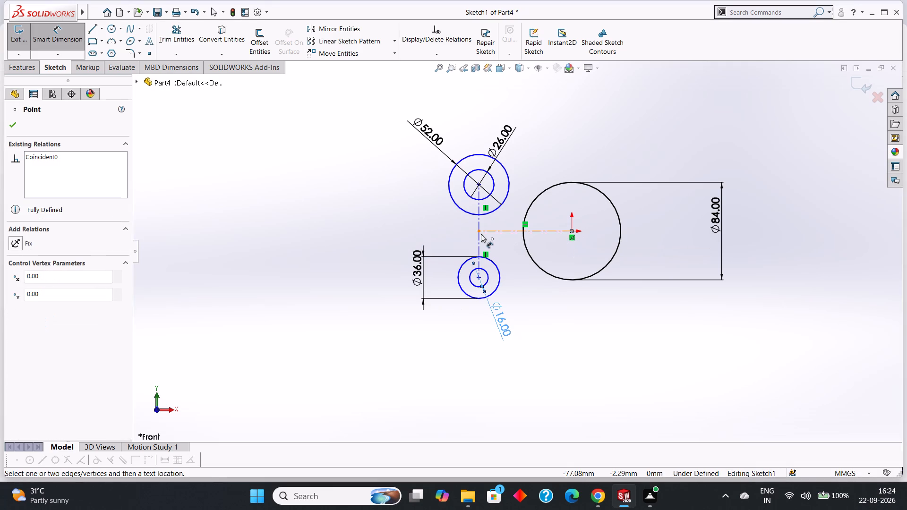
pyautogui.click(478, 234)
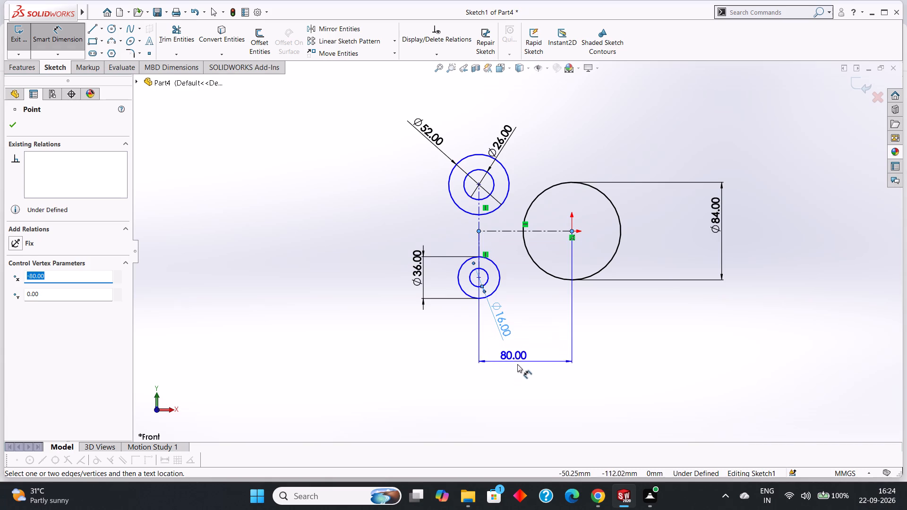
pyautogui.click(529, 365)
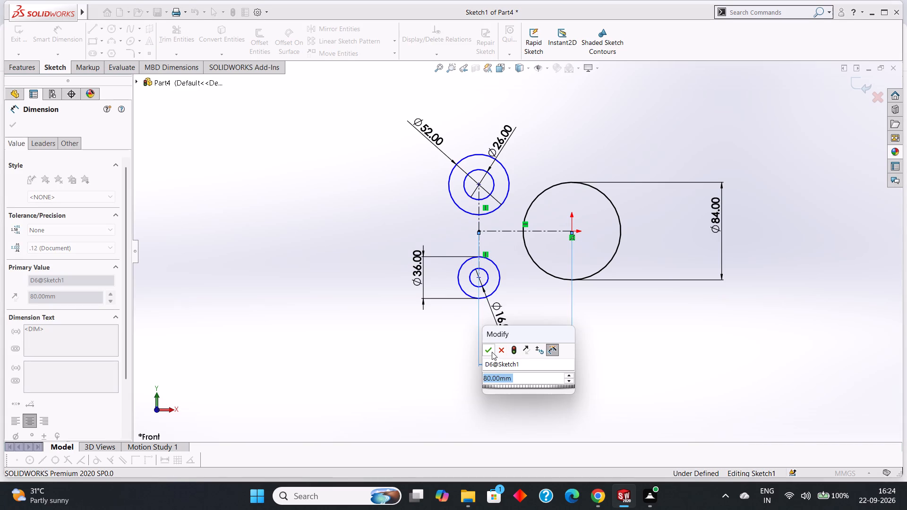
pyautogui.click(490, 348)
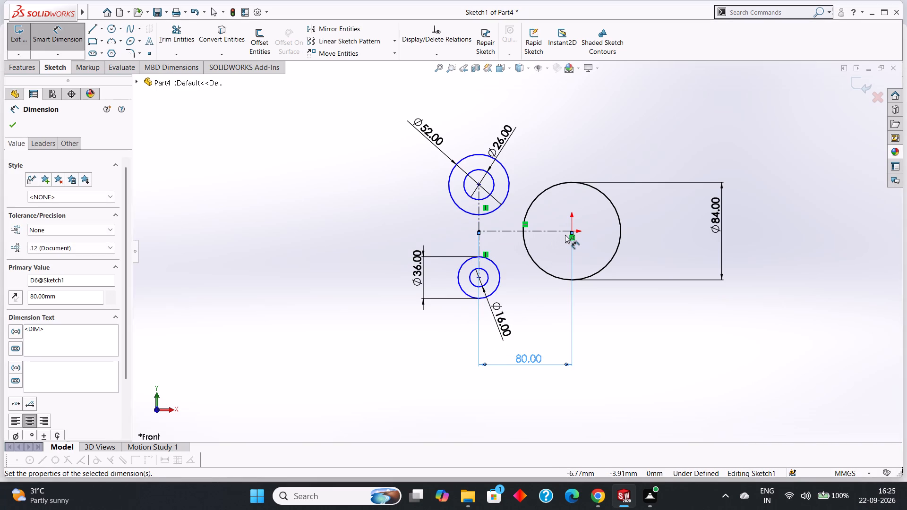
# Dimension the vertical distance from the origin to the centre of the lower concentric circles as 40 mm.
pyautogui.click(570, 233)
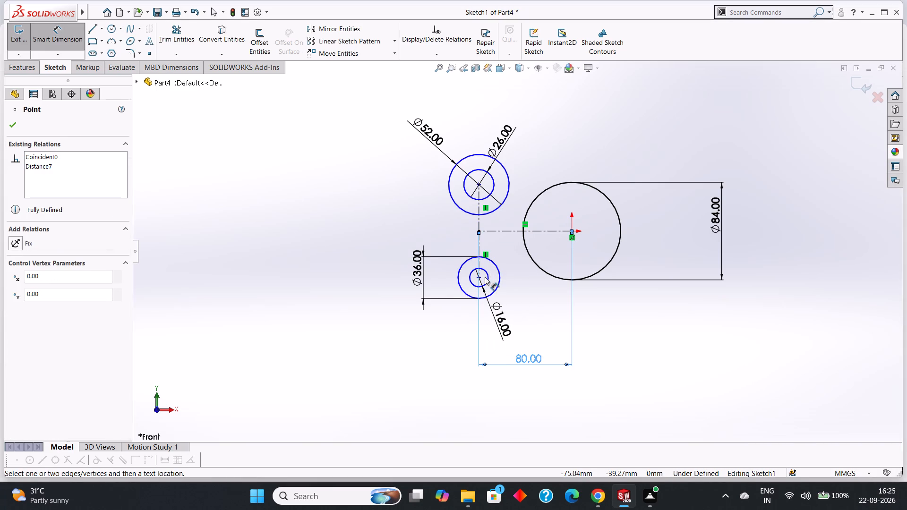
pyautogui.click(481, 277)
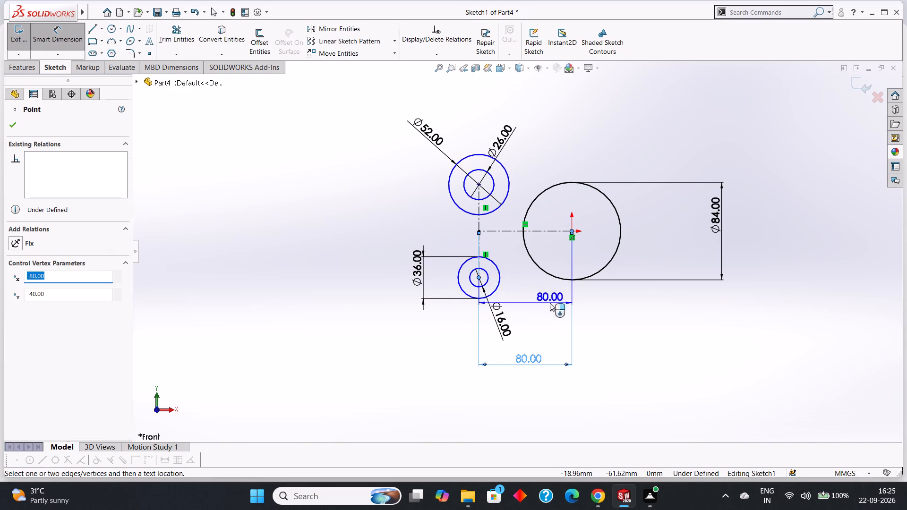
pyautogui.click(378, 272)
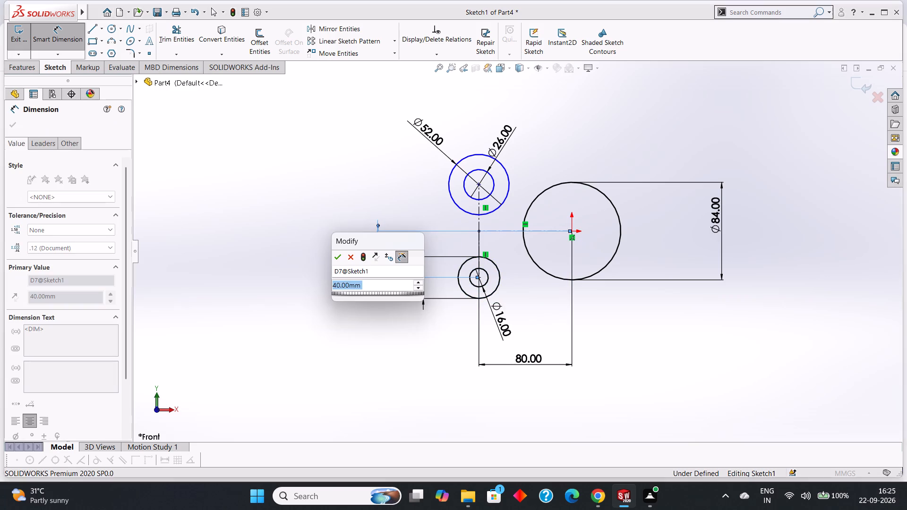
pyautogui.click(340, 257)
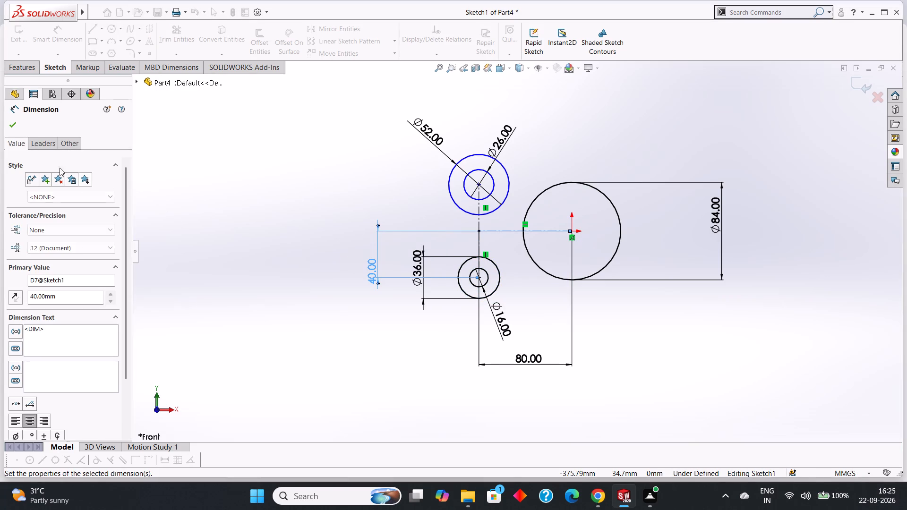
pyautogui.click(14, 125)
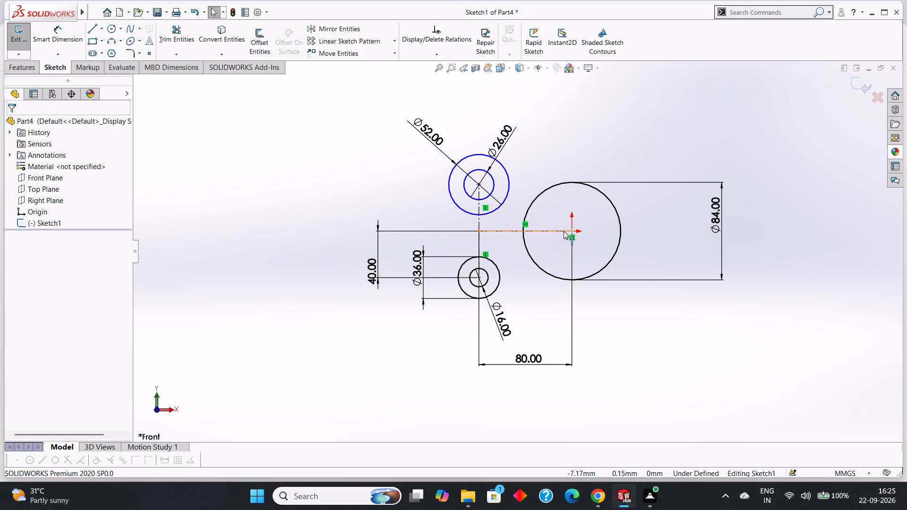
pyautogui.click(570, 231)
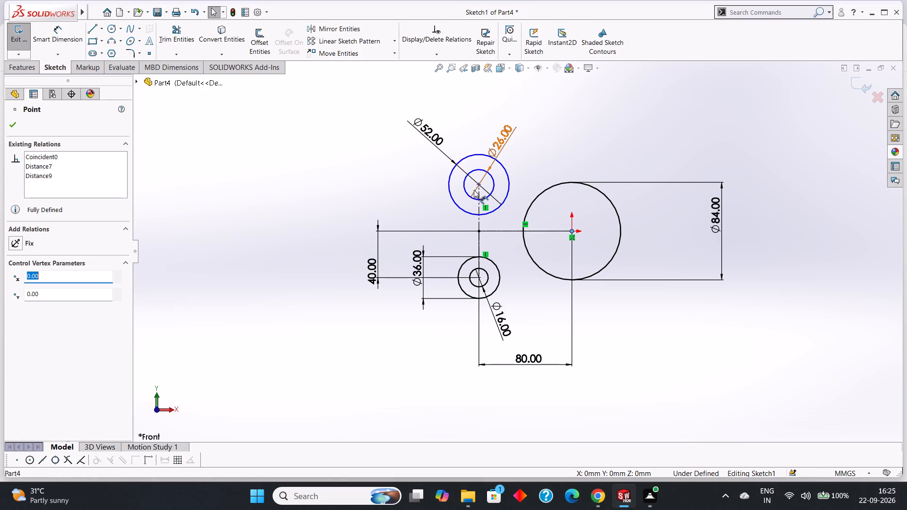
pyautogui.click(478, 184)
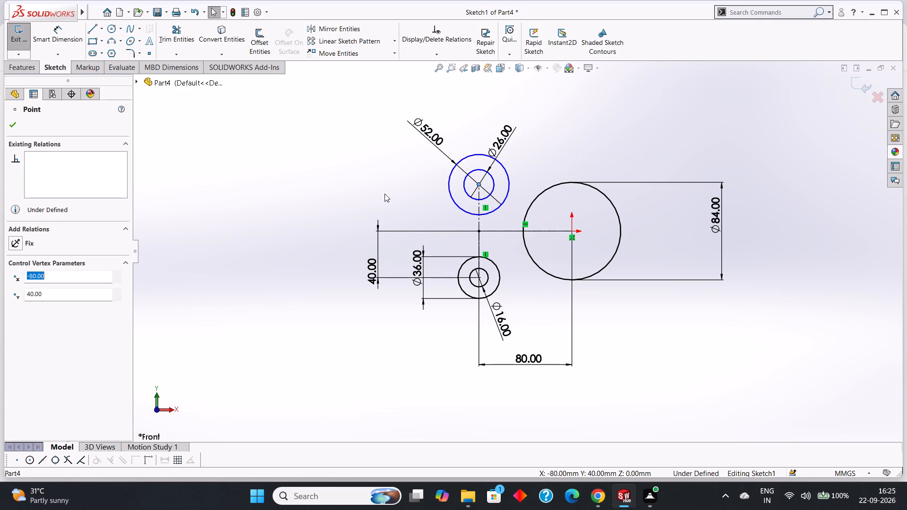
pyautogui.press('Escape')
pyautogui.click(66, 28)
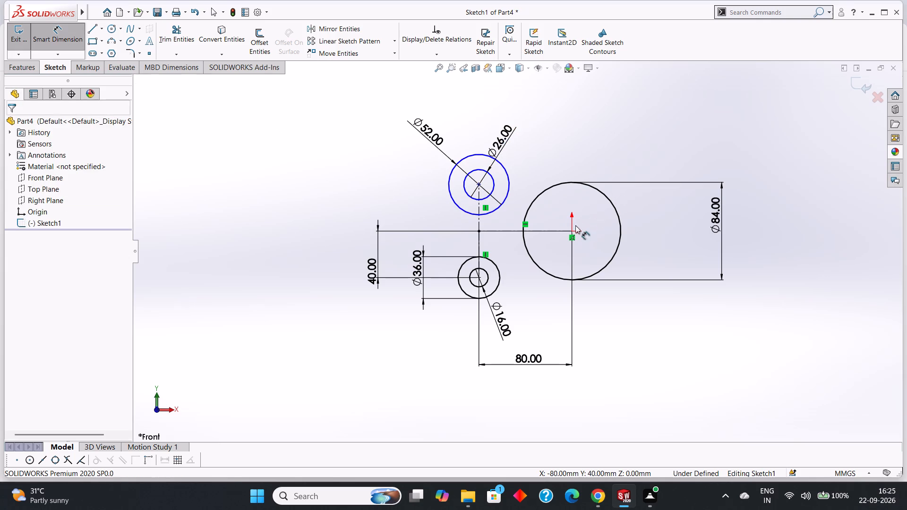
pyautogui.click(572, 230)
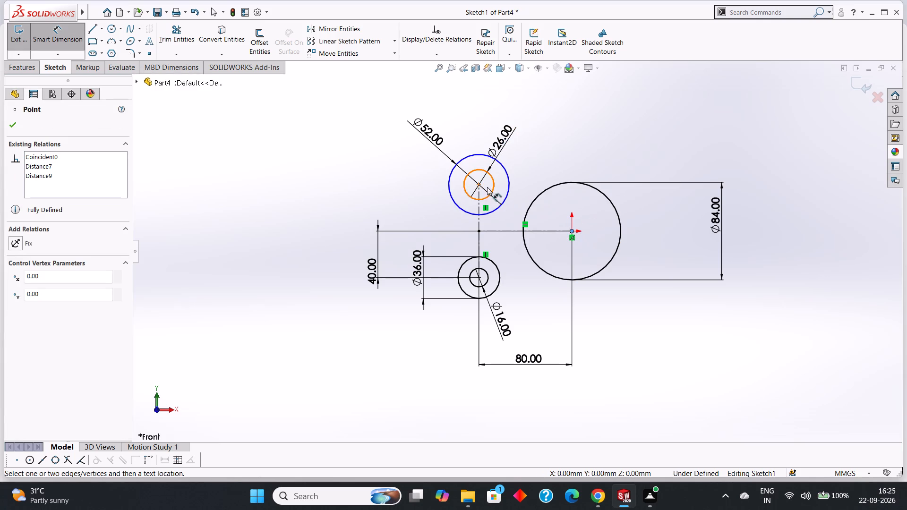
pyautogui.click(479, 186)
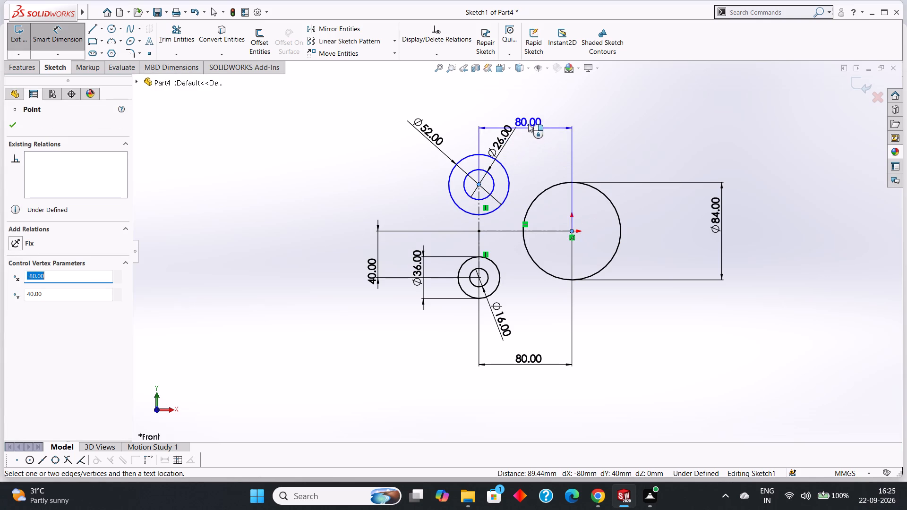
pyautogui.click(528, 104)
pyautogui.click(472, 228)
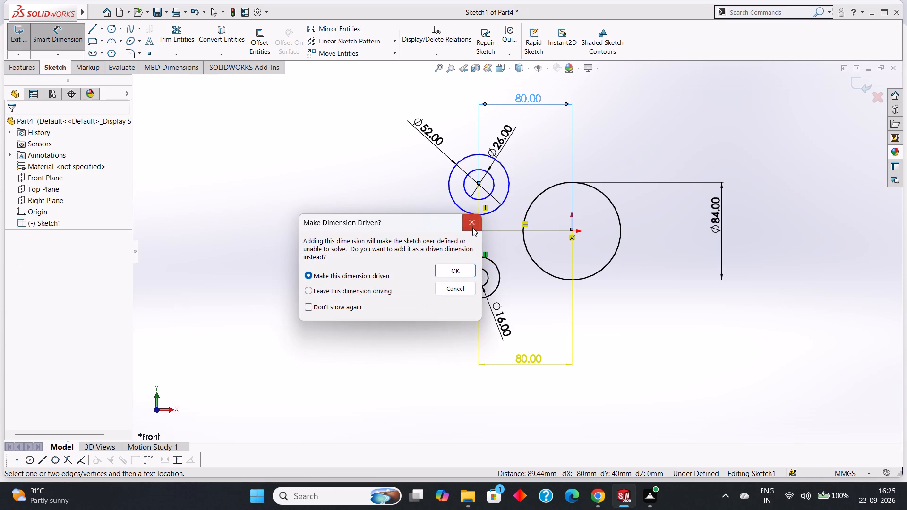
# Dimension the vertical distance from the origin to the centre of the upper concentric circles as 40 mm.
pyautogui.click(569, 232)
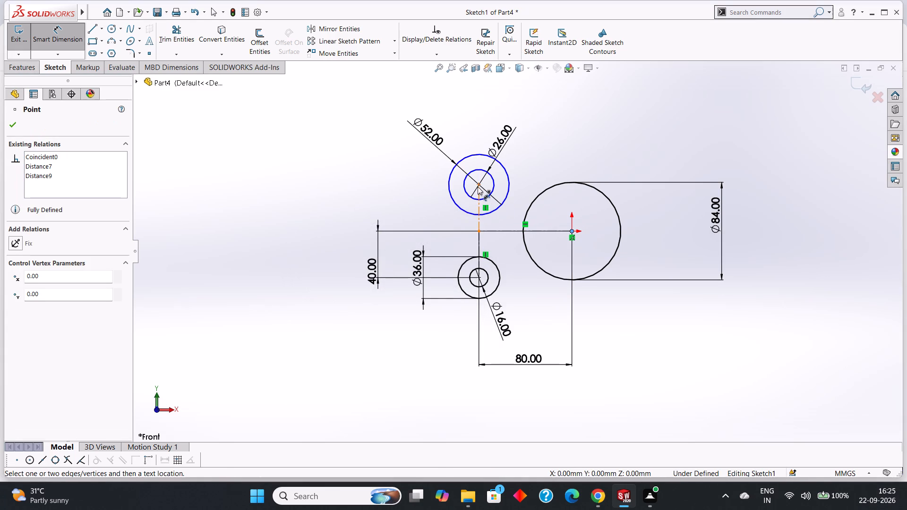
pyautogui.click(478, 187)
pyautogui.click(329, 192)
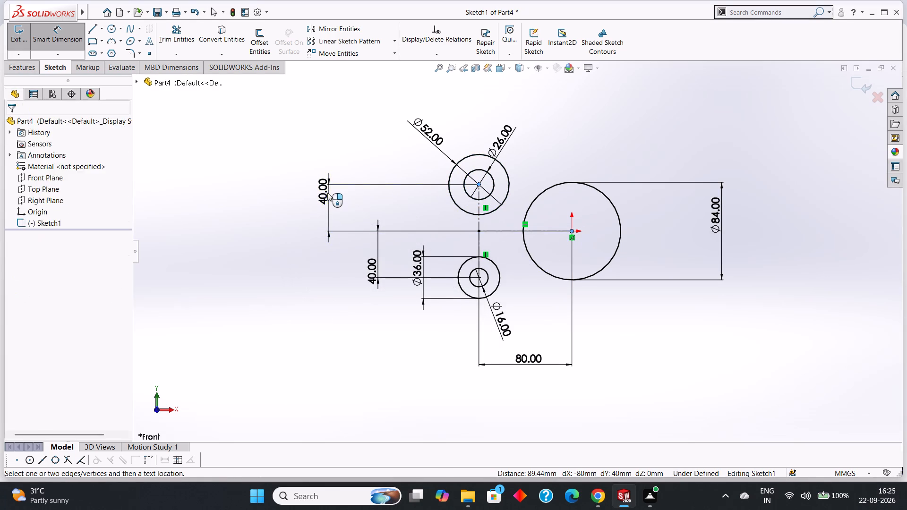
pyautogui.click(285, 179)
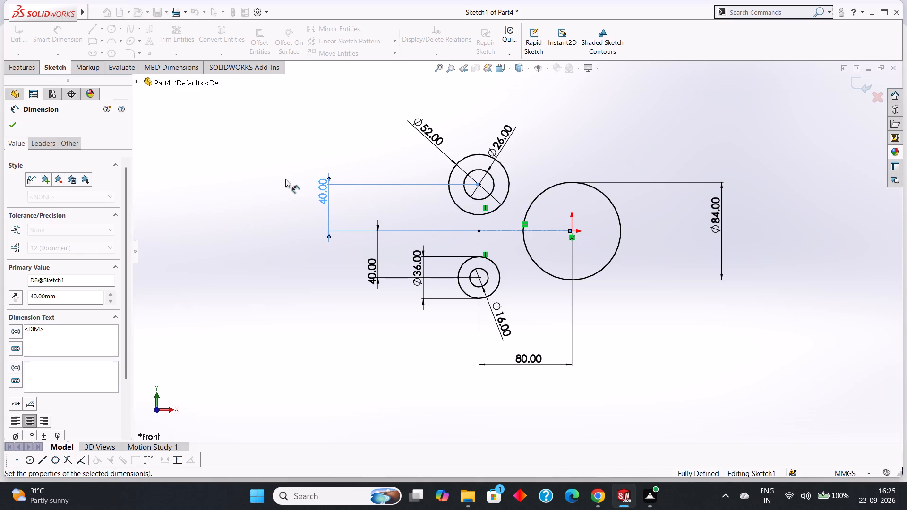
pyautogui.click(9, 128)
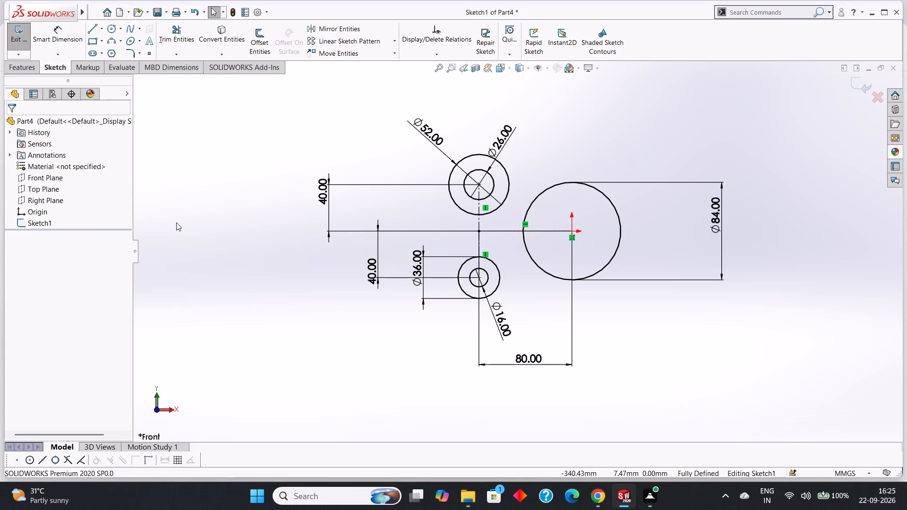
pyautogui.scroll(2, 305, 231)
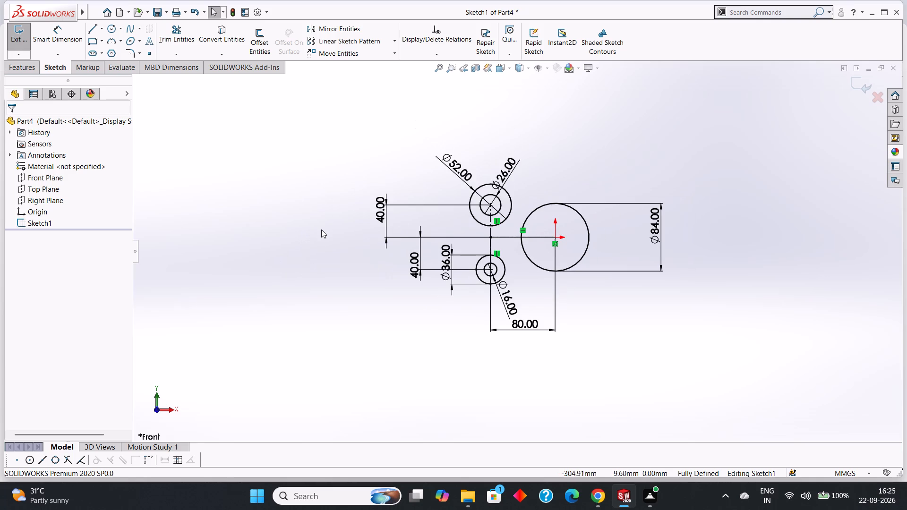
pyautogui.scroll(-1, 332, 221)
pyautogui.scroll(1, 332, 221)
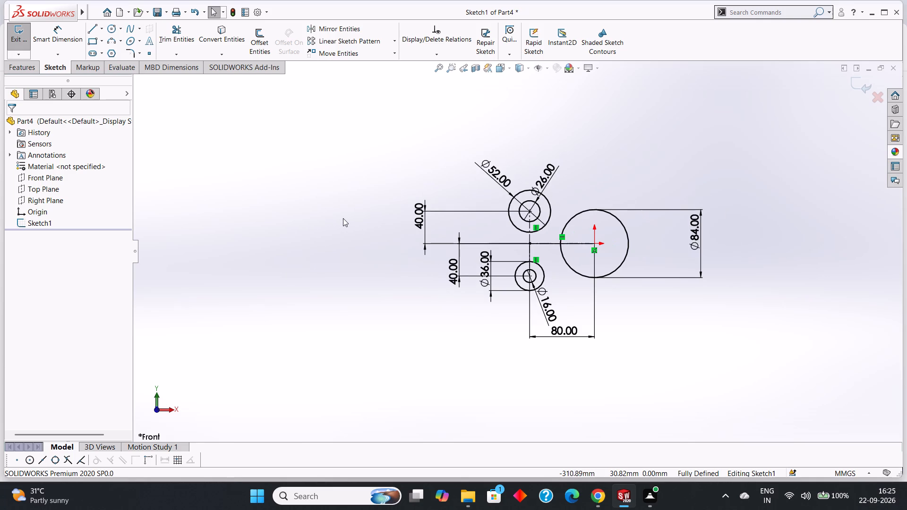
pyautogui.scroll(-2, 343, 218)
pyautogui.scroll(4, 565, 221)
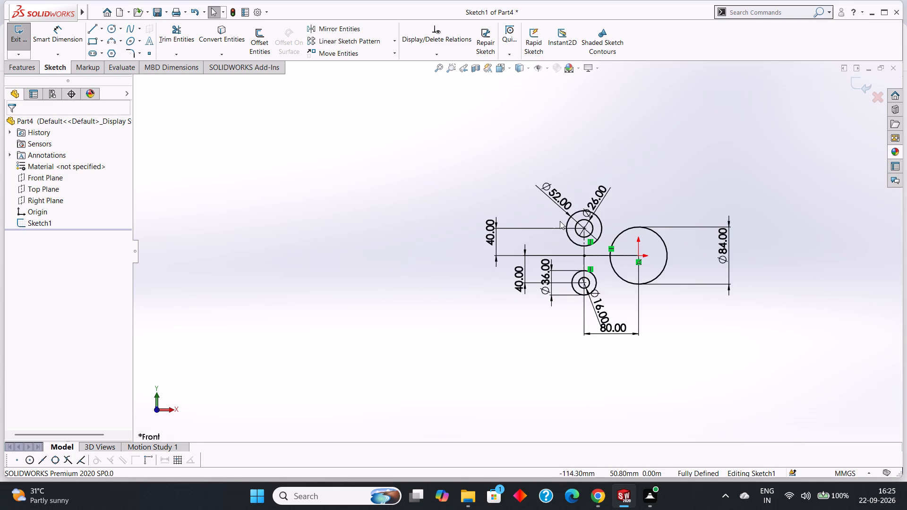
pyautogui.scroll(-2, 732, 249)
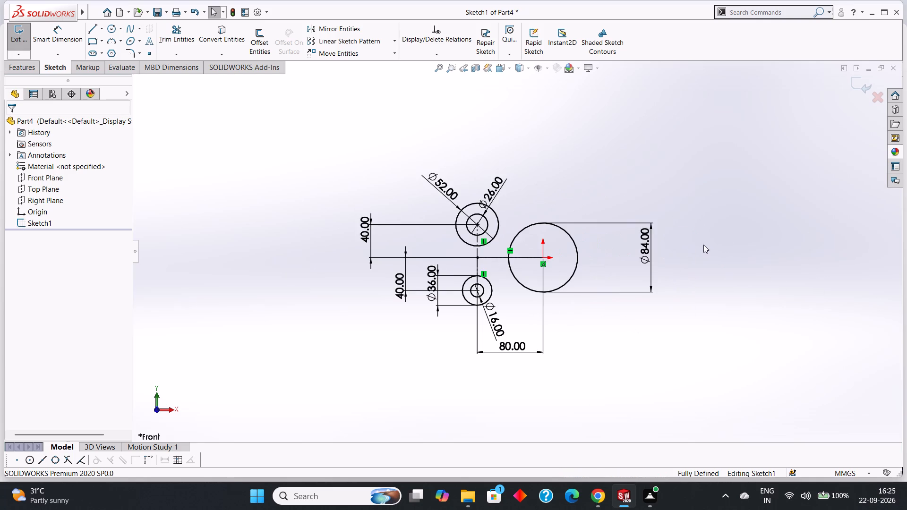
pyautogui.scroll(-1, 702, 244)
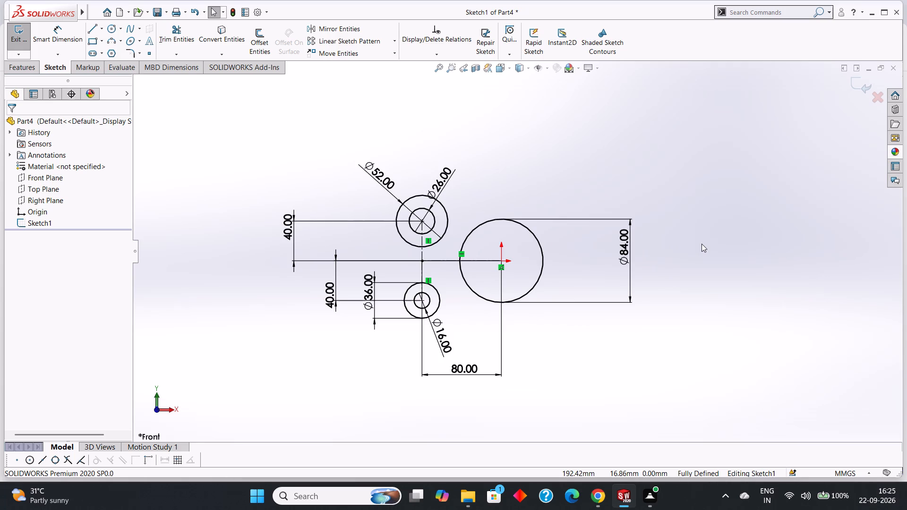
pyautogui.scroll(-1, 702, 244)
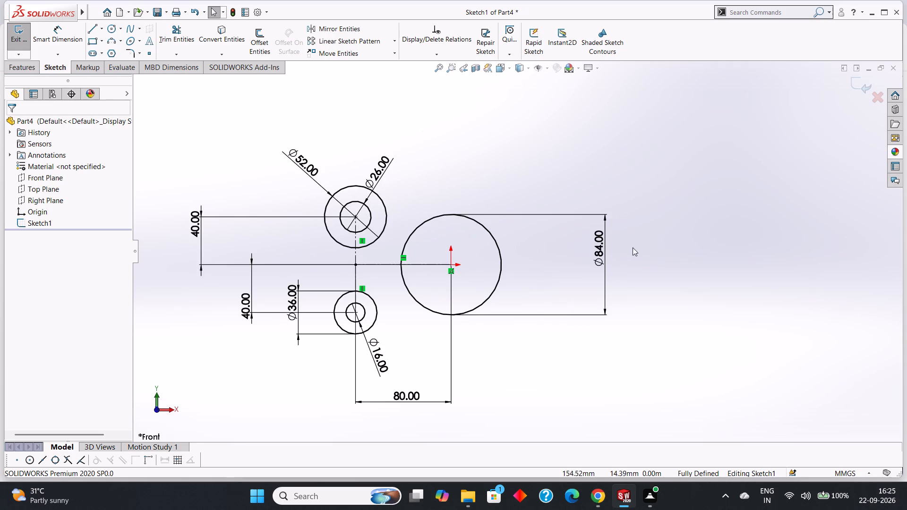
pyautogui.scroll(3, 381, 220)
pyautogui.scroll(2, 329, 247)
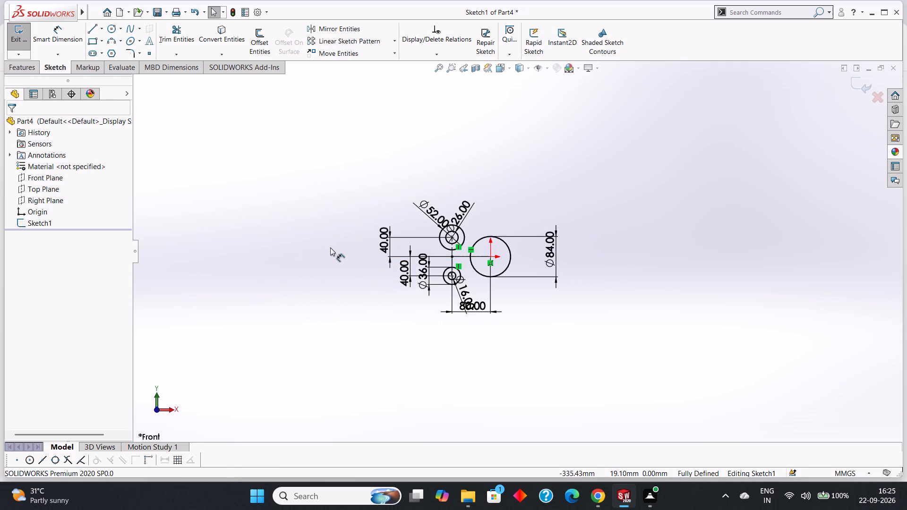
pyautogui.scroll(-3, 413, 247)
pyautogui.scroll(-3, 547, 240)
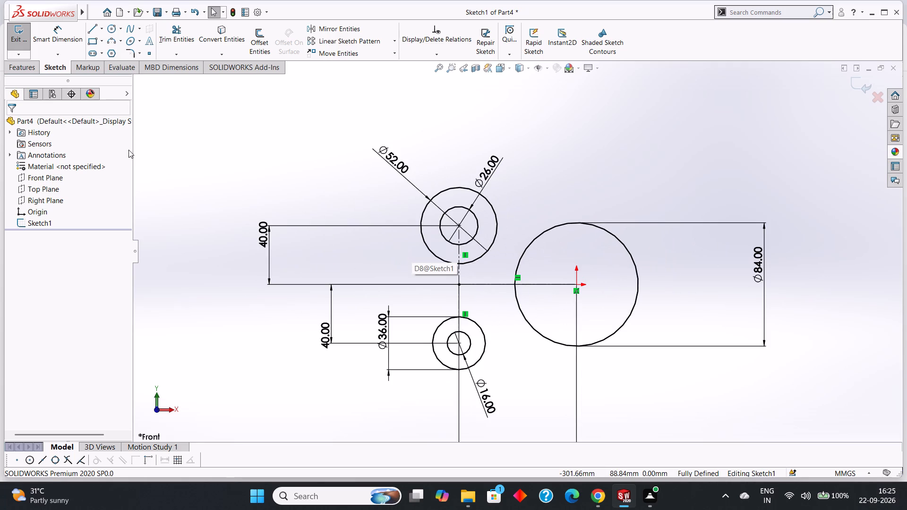
# Sketch a three-point arc of radius 96 mm from the upper outer circle to the lower outer circle, bulging towards the 84 mm circle.
pyautogui.click(110, 38)
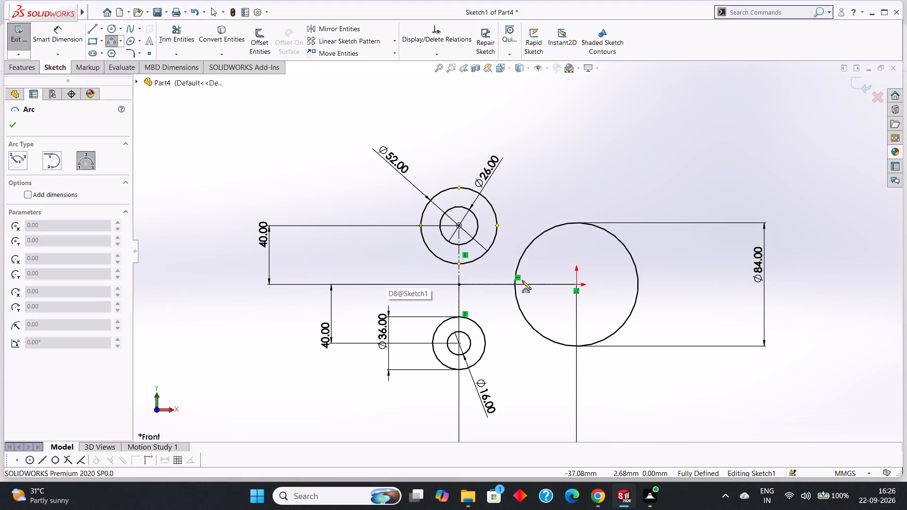
pyautogui.click(484, 197)
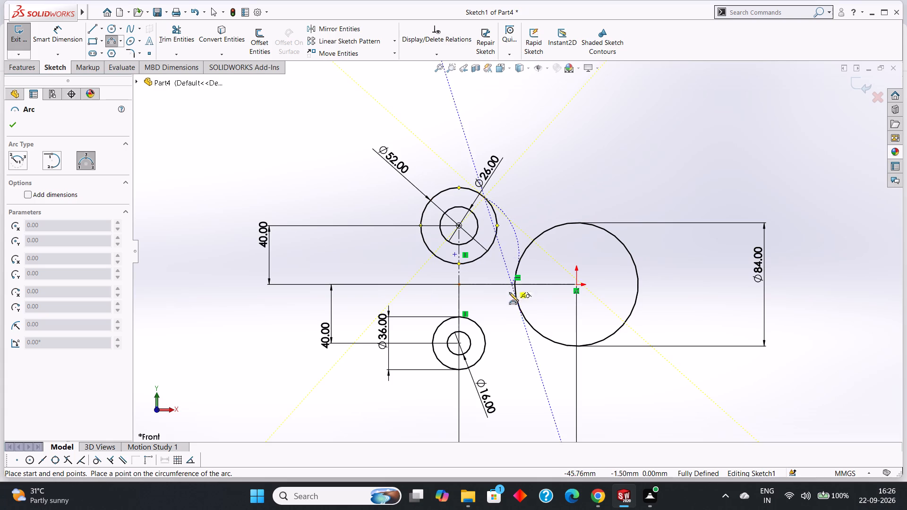
pyautogui.click(484, 357)
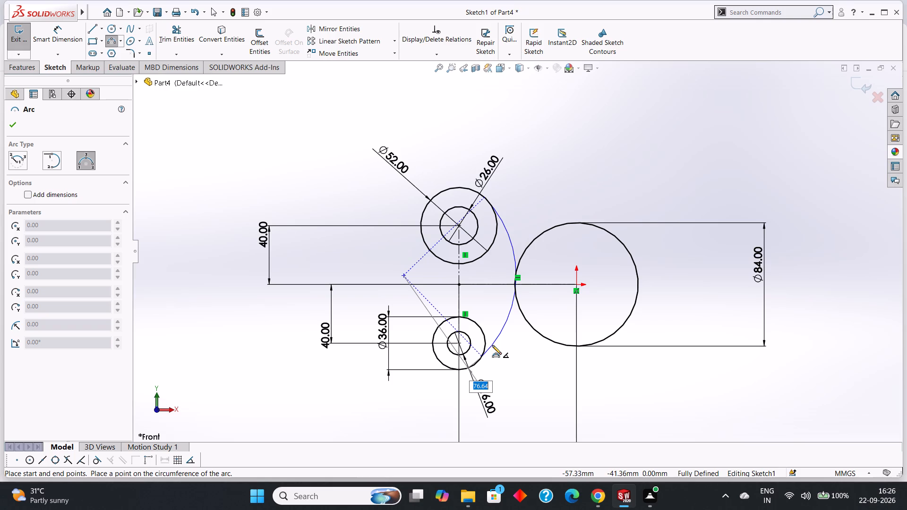
pyautogui.write('96')
pyautogui.press('Return')
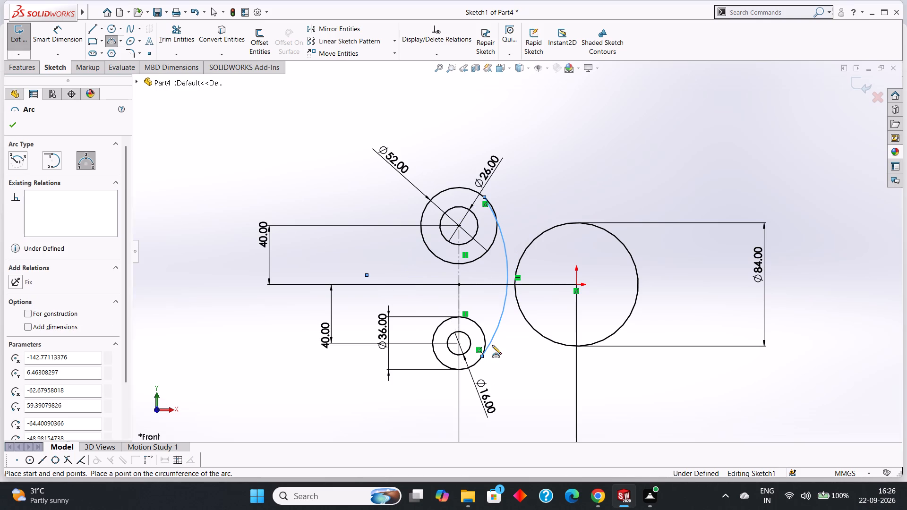
pyautogui.click(11, 122)
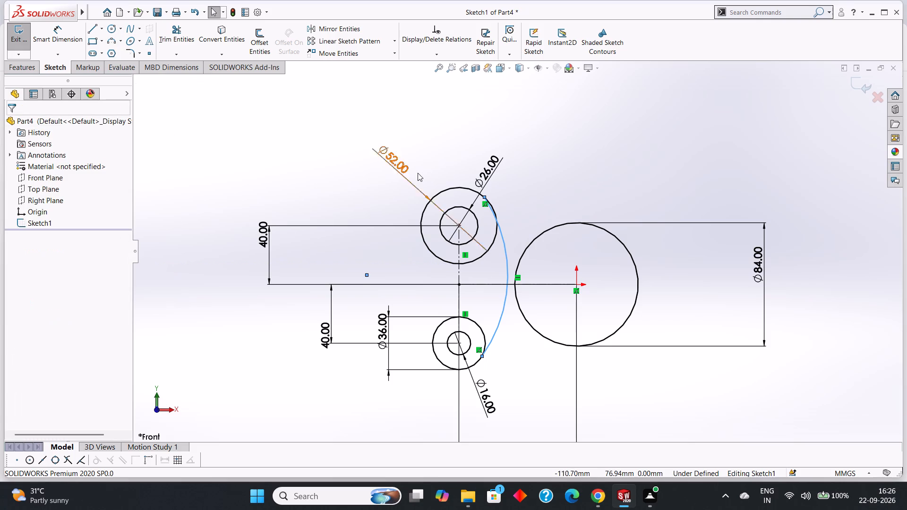
pyautogui.press('Escape')
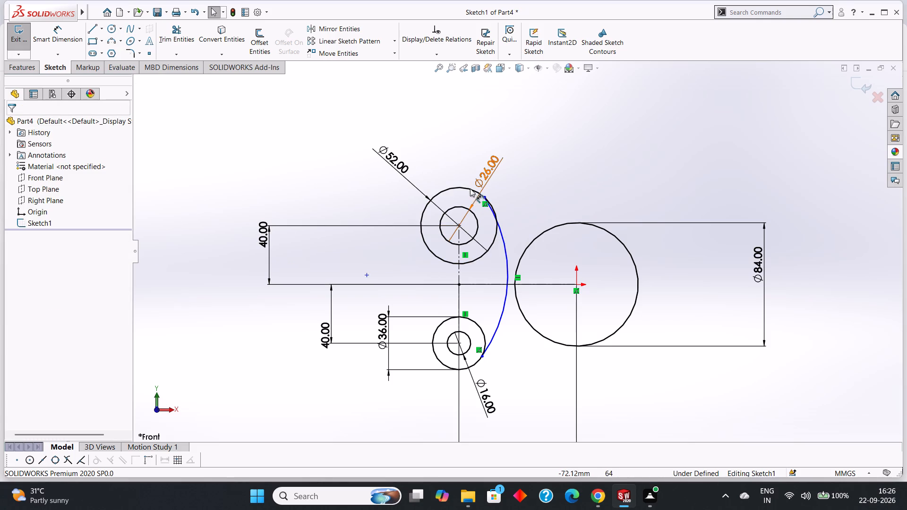
# Add a tangent relation between the 96 mm arc and the upper 52 mm circle.
pyautogui.click(461, 185)
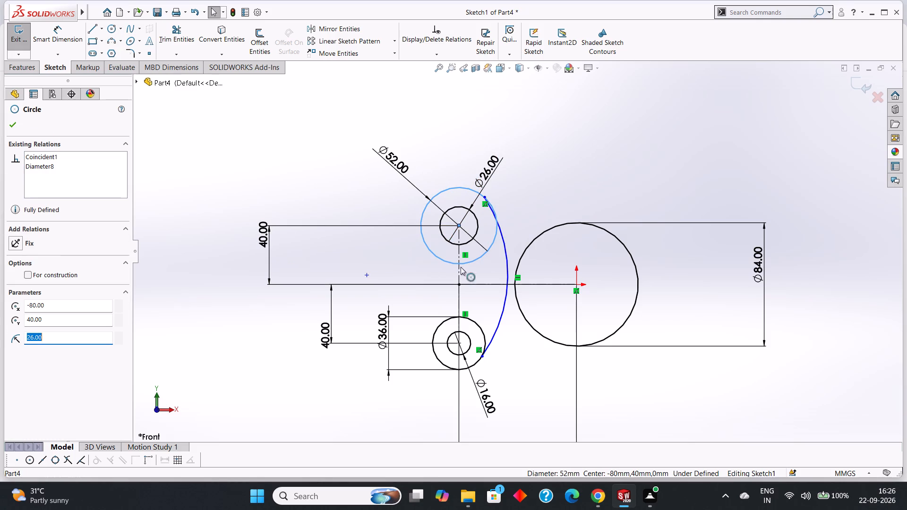
pyautogui.keyDown('ctrl'); pyautogui.click(504, 246); pyautogui.keyUp('ctrl')
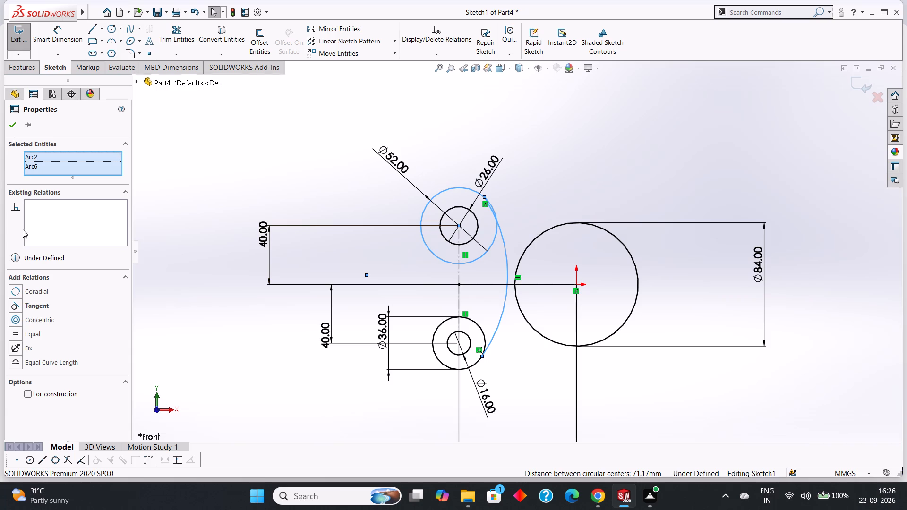
pyautogui.click(36, 301)
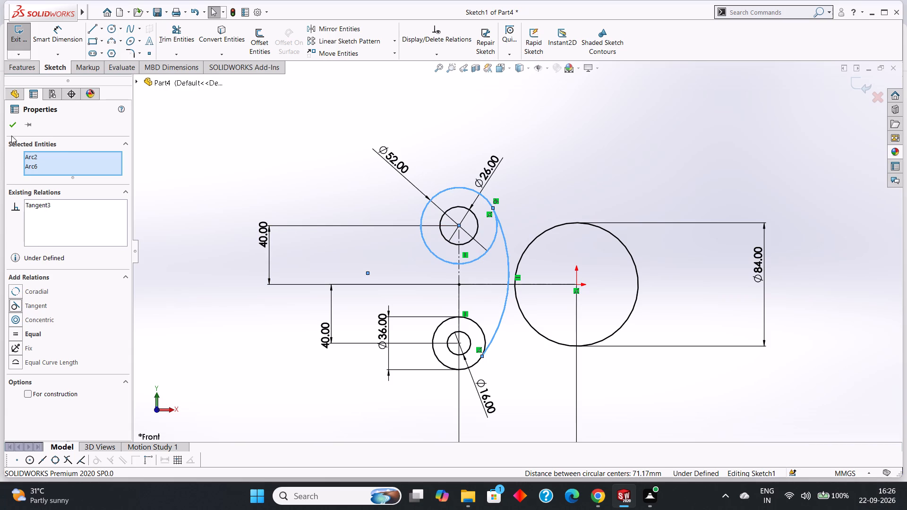
pyautogui.click(14, 129)
# Add a tangent relation between the 96 mm arc and the lower 36 mm circle.
pyautogui.scroll(-2, 480, 369)
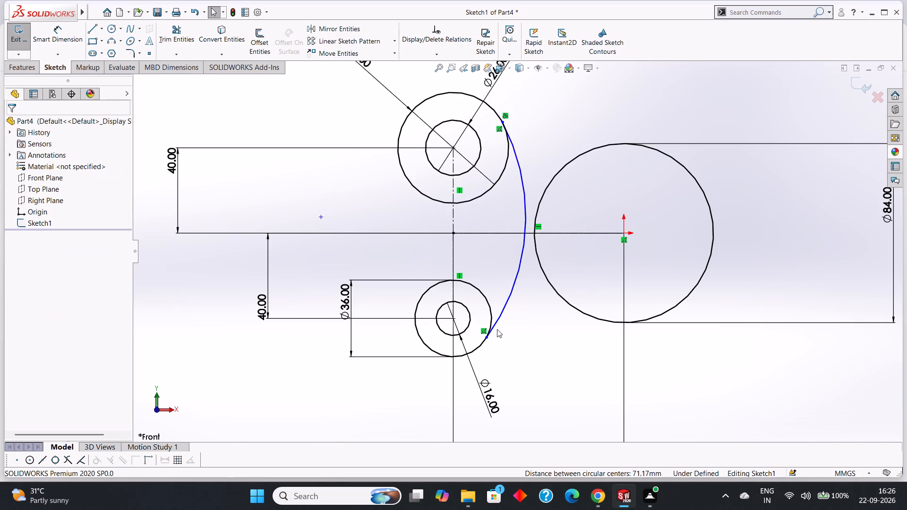
pyautogui.click(505, 307)
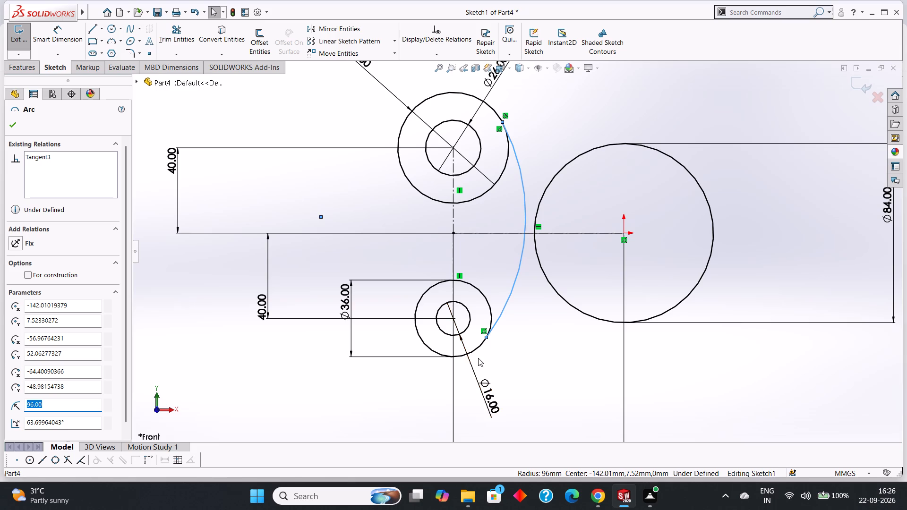
pyautogui.keyDown('ctrl'); pyautogui.click(479, 348); pyautogui.keyUp('ctrl')
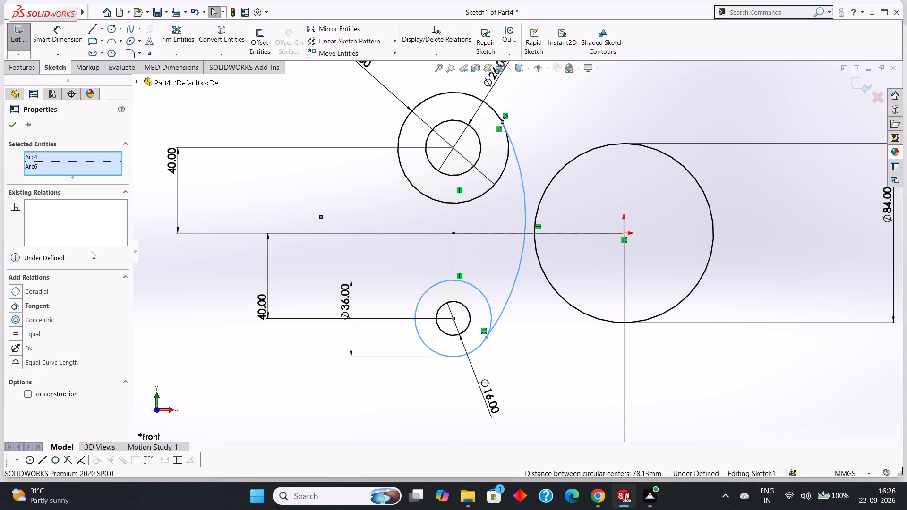
pyautogui.click(44, 303)
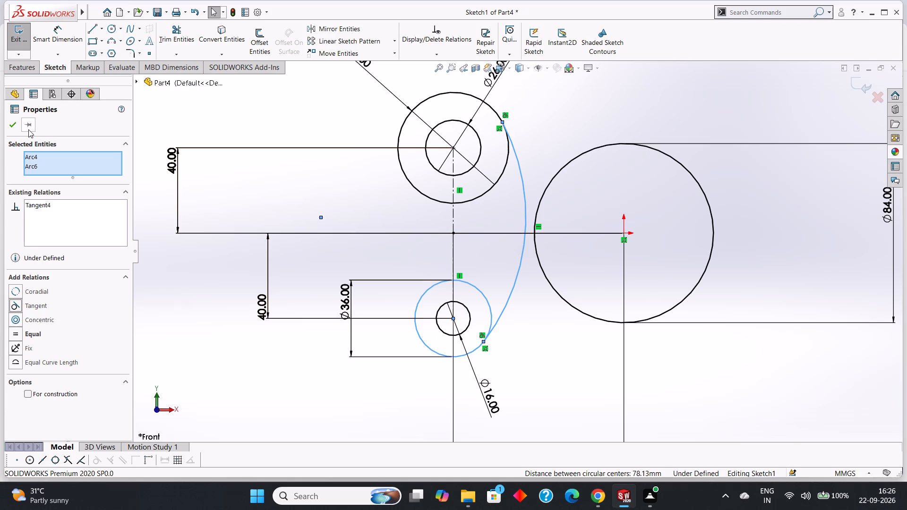
pyautogui.click(14, 125)
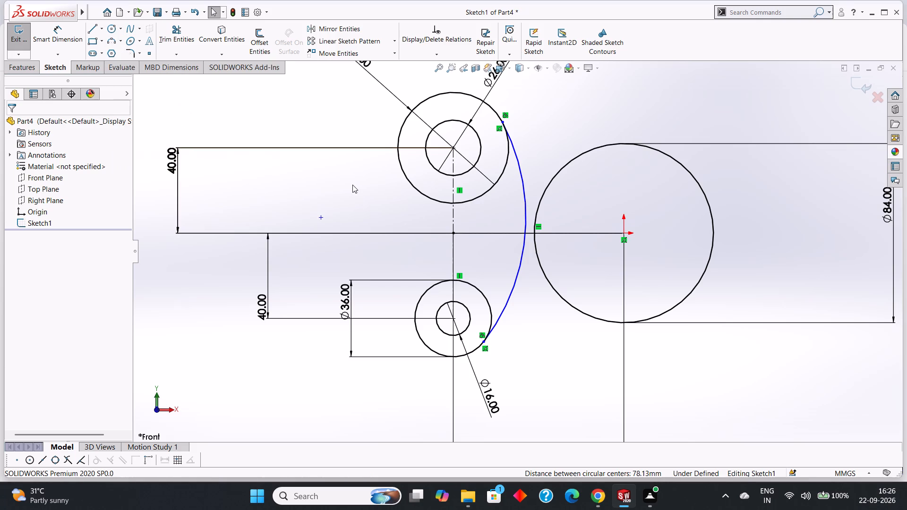
# Sketch a three-point arc of radius 52 mm joining the 52 mm and 36 mm circles on the side away from the 84 mm circle, bulging inward.
pyautogui.click(111, 42)
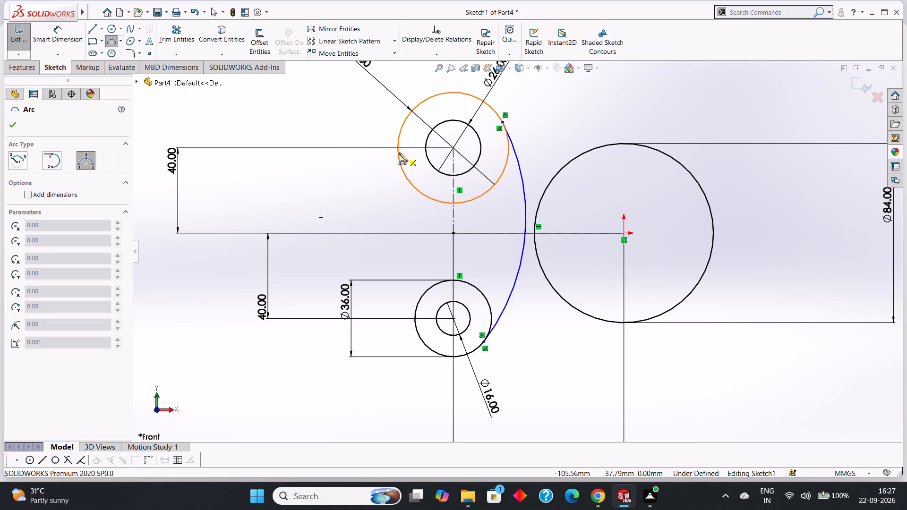
pyautogui.click(398, 153)
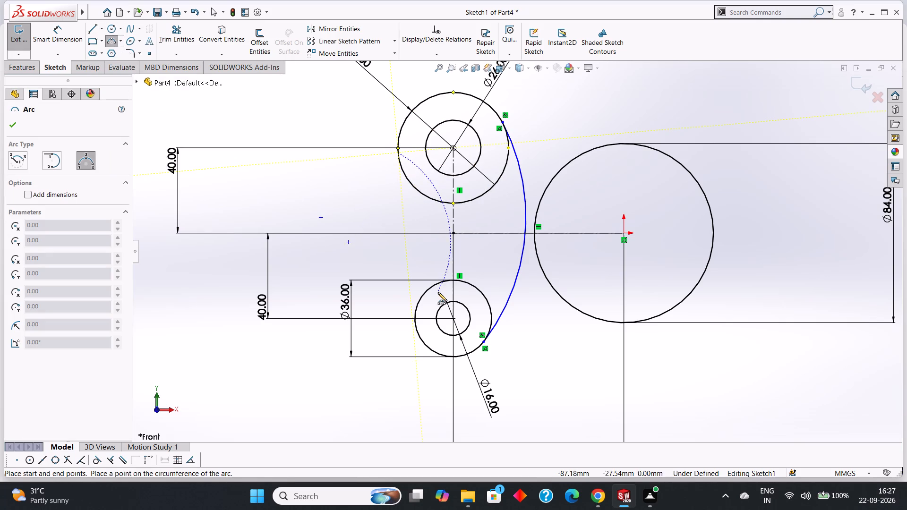
pyautogui.click(428, 288)
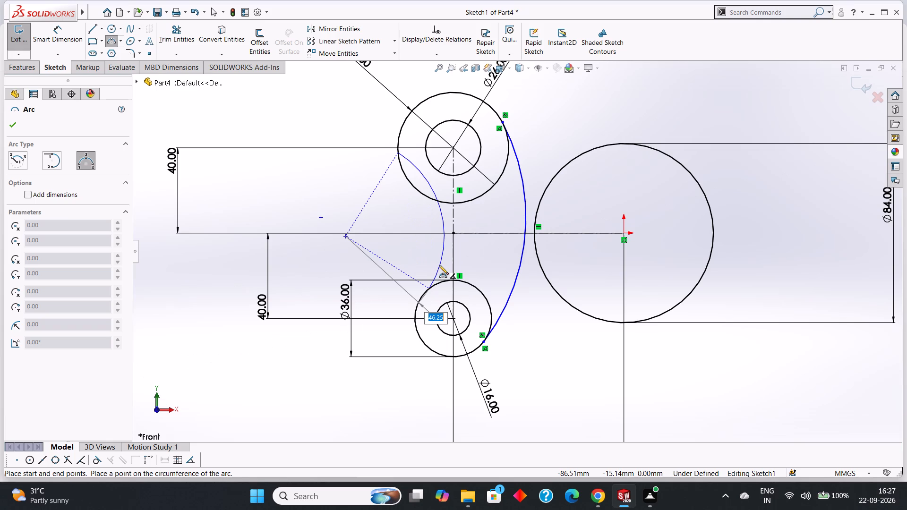
pyautogui.press('5')
pyautogui.press('2')
pyautogui.press('Return')
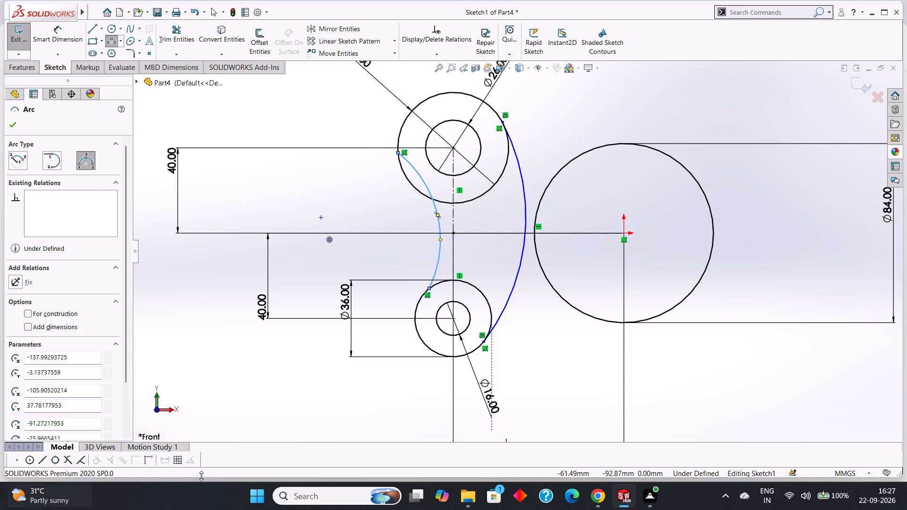
pyautogui.click(11, 125)
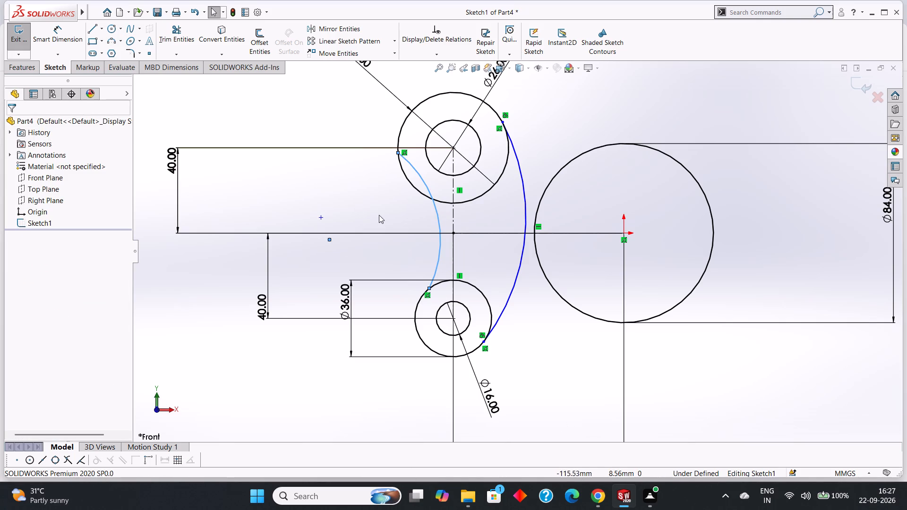
pyautogui.press('Escape')
# Add a tangent relation between the 52 mm radius arc and the upper 52 mm circle.
pyautogui.click(412, 187)
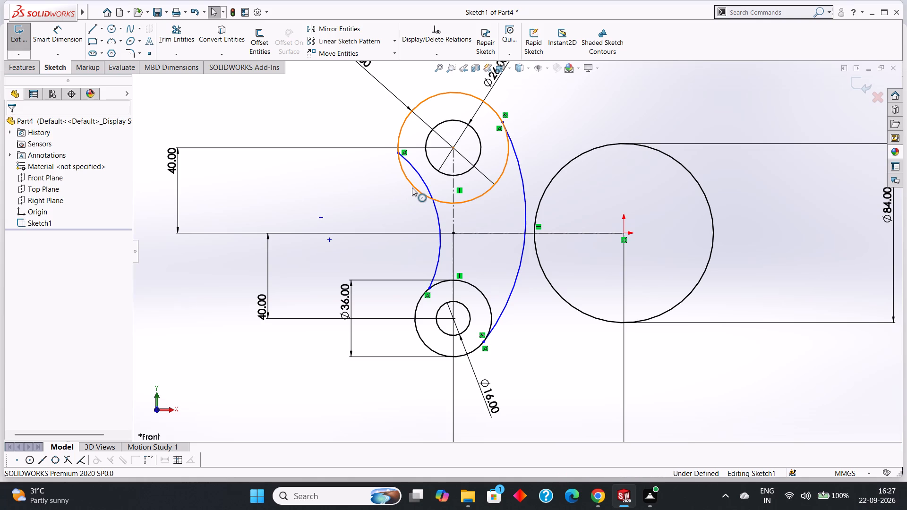
pyautogui.keyDown('ctrl'); pyautogui.click(414, 166); pyautogui.keyUp('ctrl')
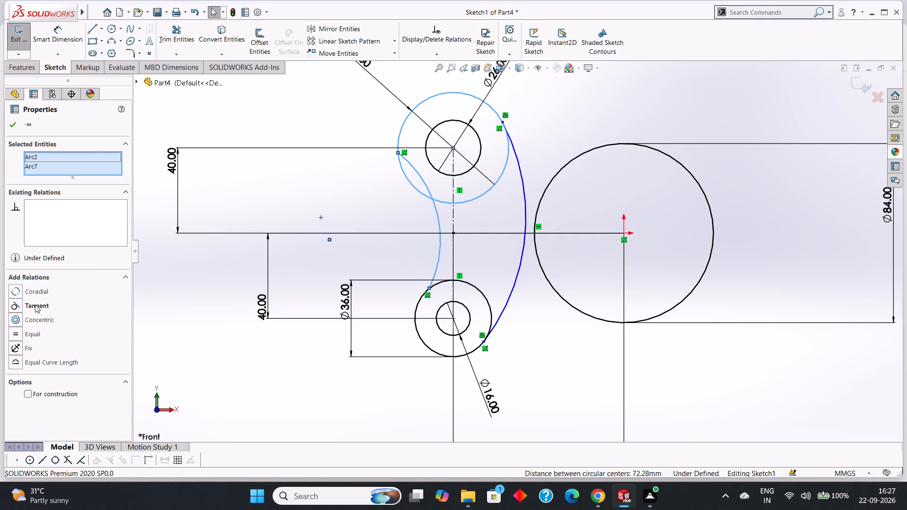
pyautogui.click(35, 305)
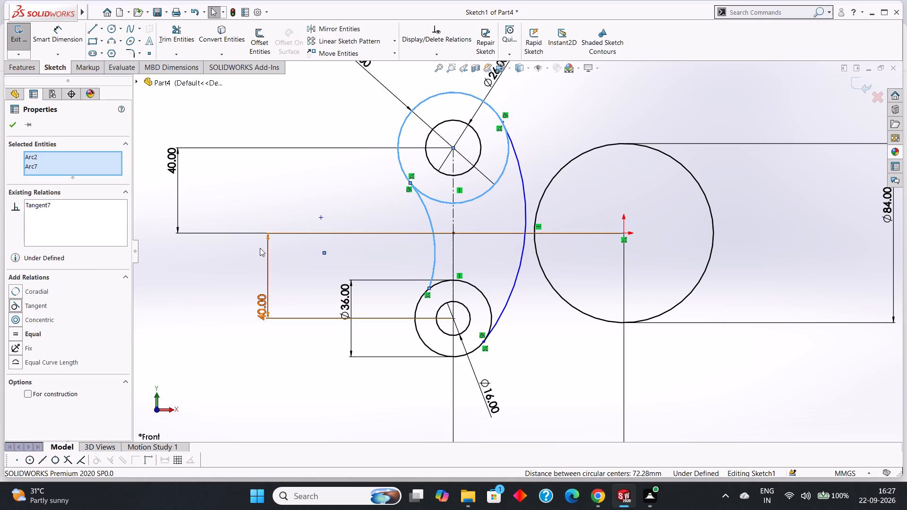
pyautogui.click(14, 127)
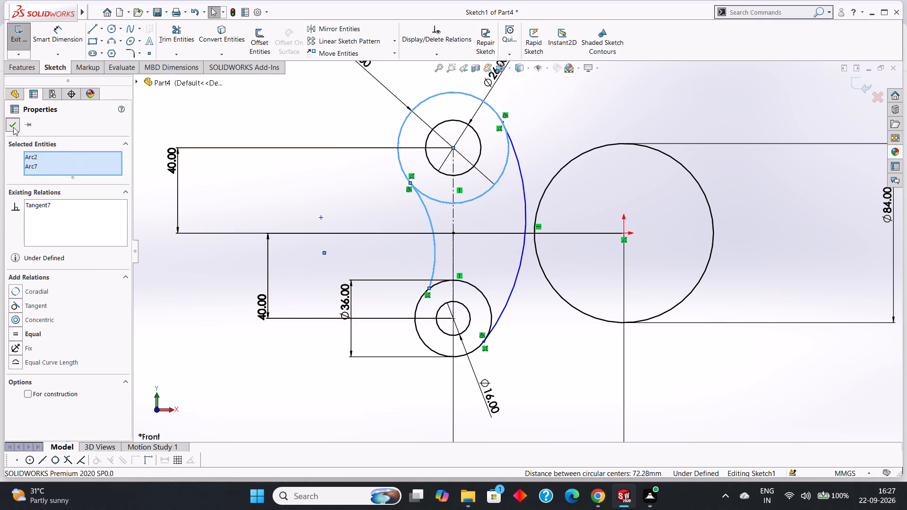
# Add a tangent relation between the 52 mm radius arc and the lower 36 mm circle.
pyautogui.click(433, 244)
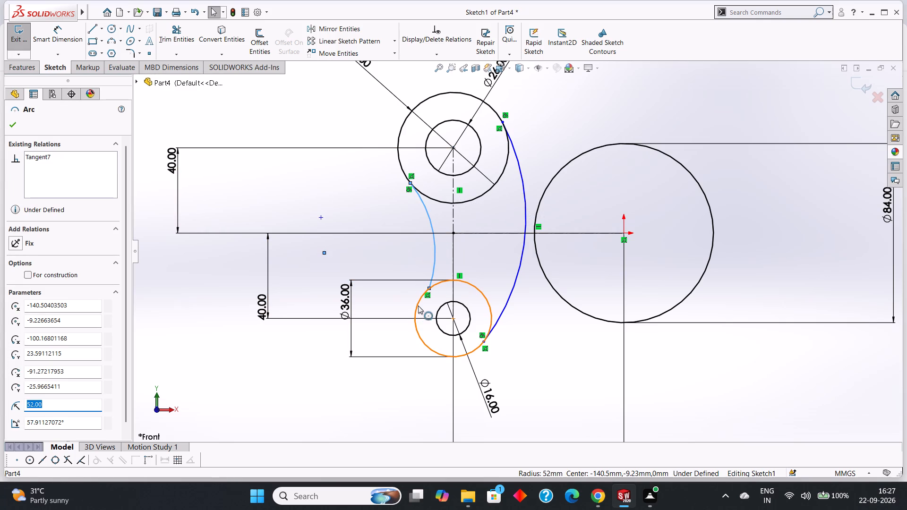
pyautogui.keyDown('ctrl'); pyautogui.click(418, 305); pyautogui.keyUp('ctrl')
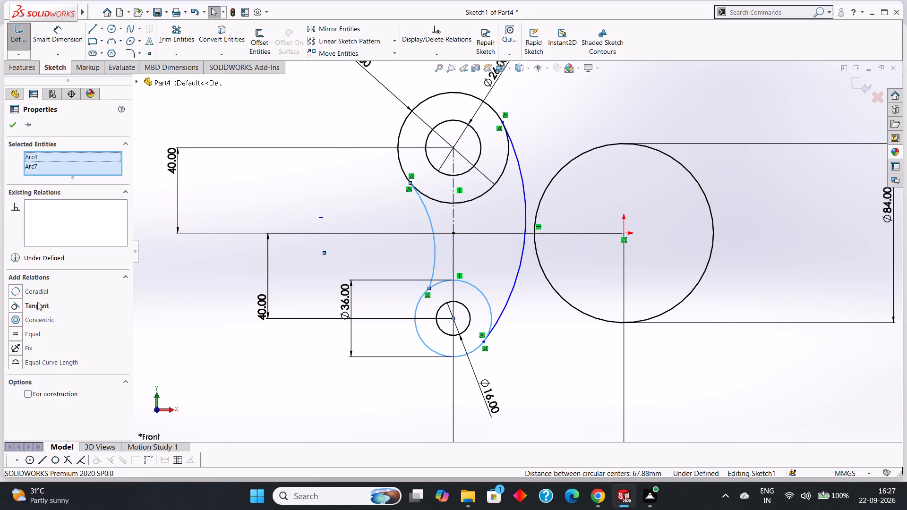
pyautogui.click(37, 302)
pyautogui.click(6, 126)
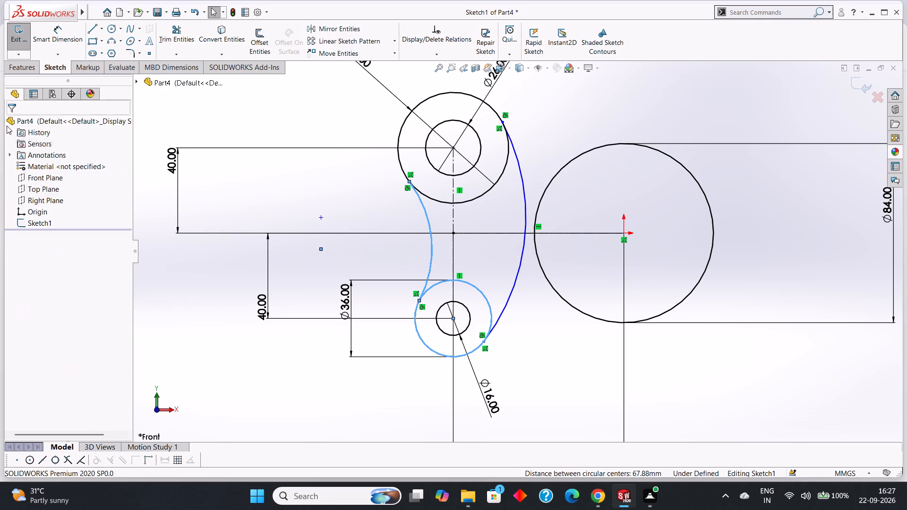
# Dimension the radius of the outer arc facing the 84 mm circle as 96 mm.
pyautogui.scroll(2, 474, 268)
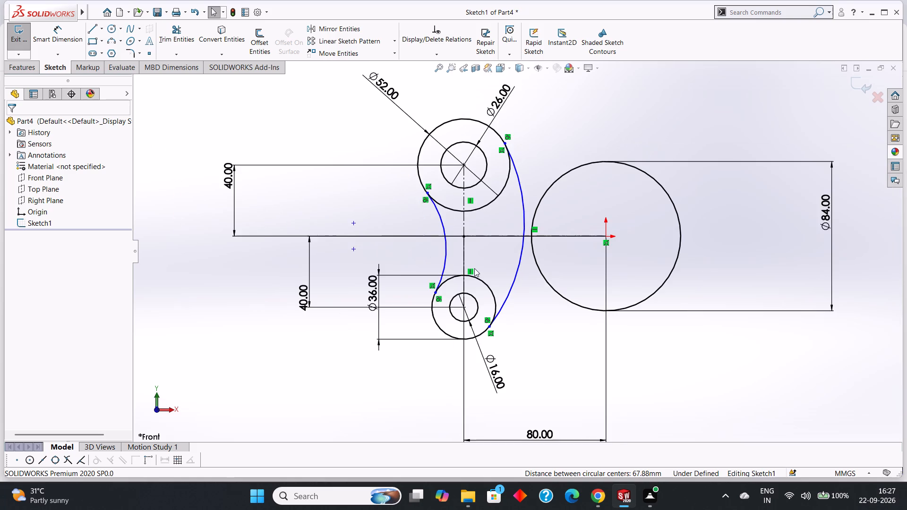
pyautogui.click(61, 26)
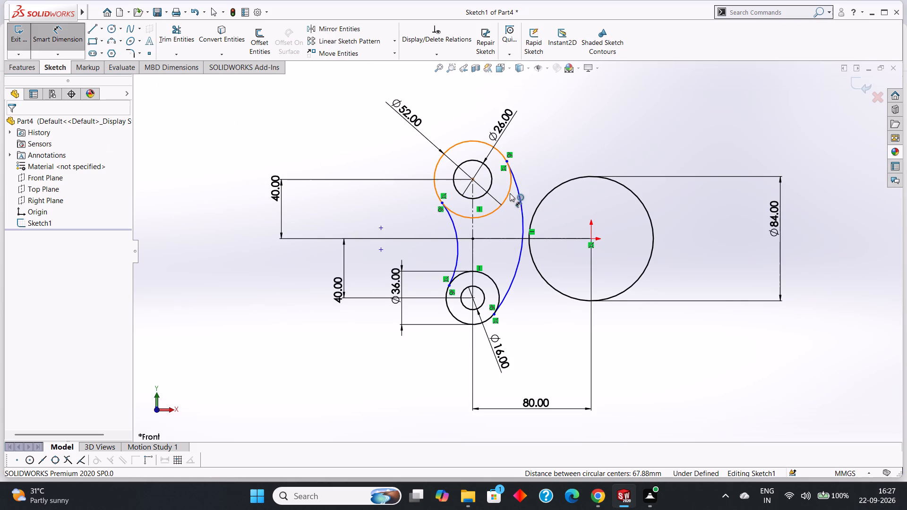
pyautogui.click(517, 193)
pyautogui.click(554, 120)
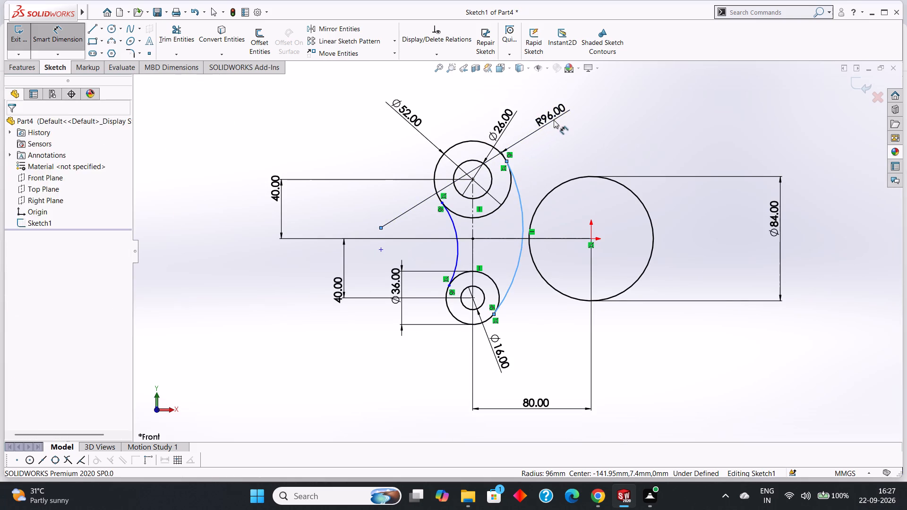
pyautogui.click(510, 104)
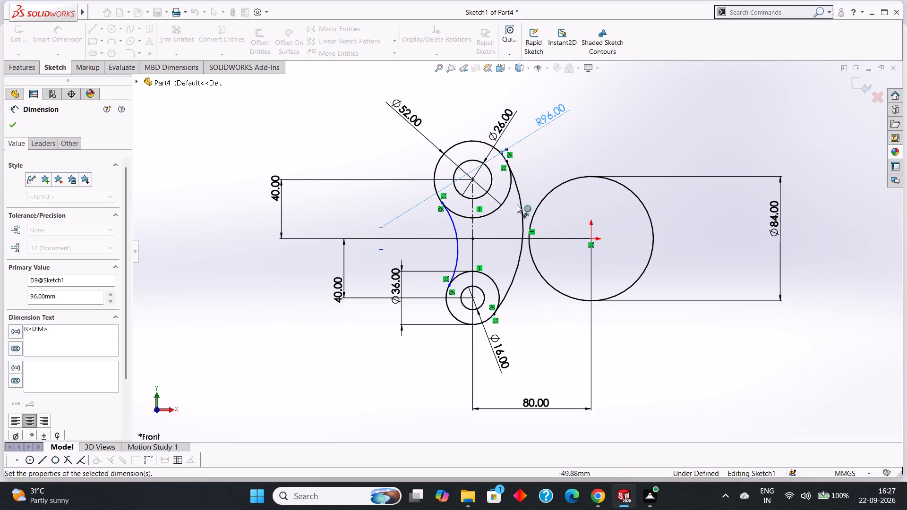
# Dimension the radius of the inward-curving arc between the two outer circles as 52 mm.
pyautogui.click(459, 247)
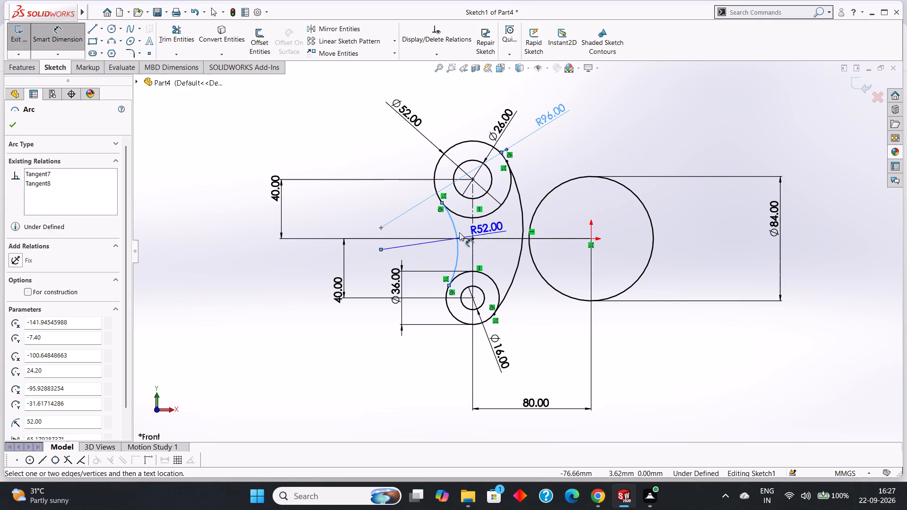
pyautogui.click(407, 158)
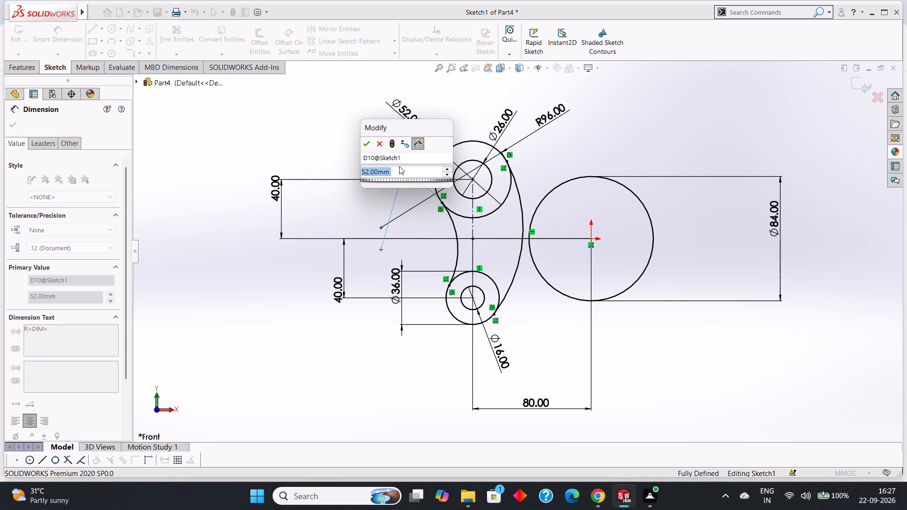
pyautogui.click(366, 147)
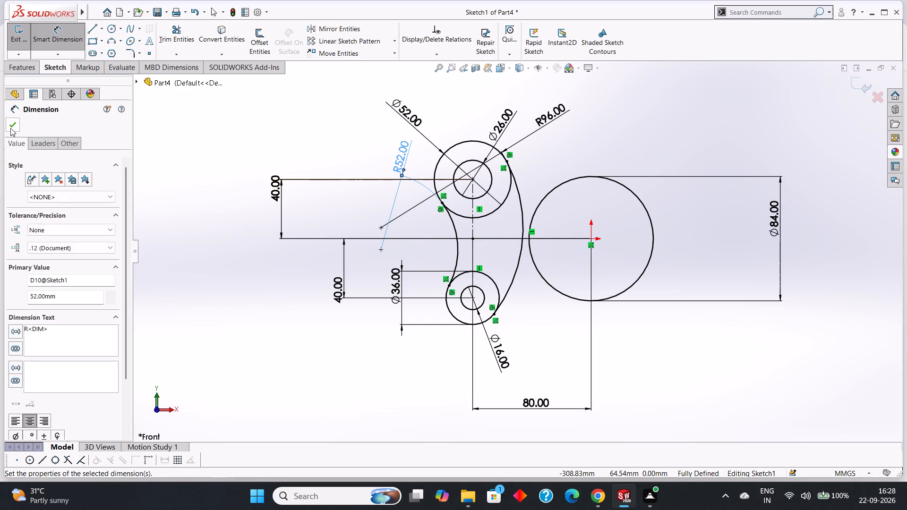
pyautogui.click(9, 127)
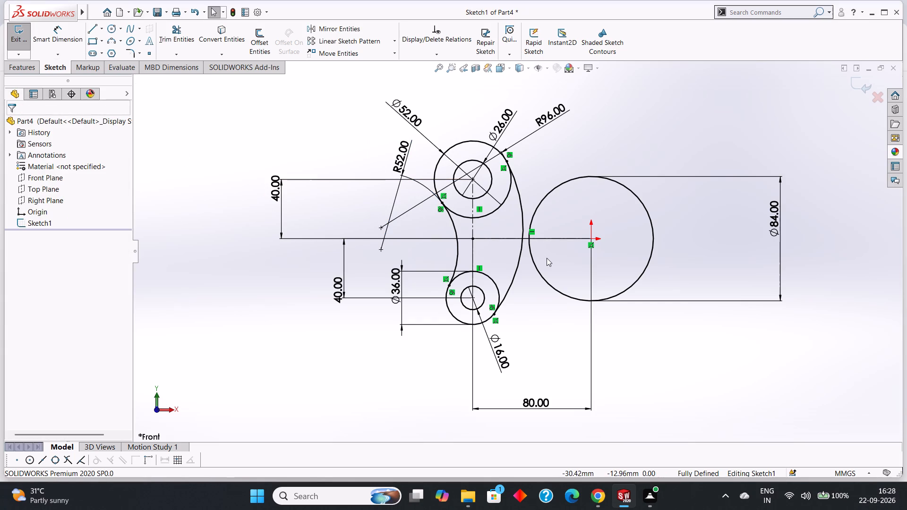
# Examine the dimensioned sketch, checking the arc-joined circle pairs and the space beside the 84 mm circle.
pyautogui.scroll(-3, 547, 258)
pyautogui.scroll(2, 547, 258)
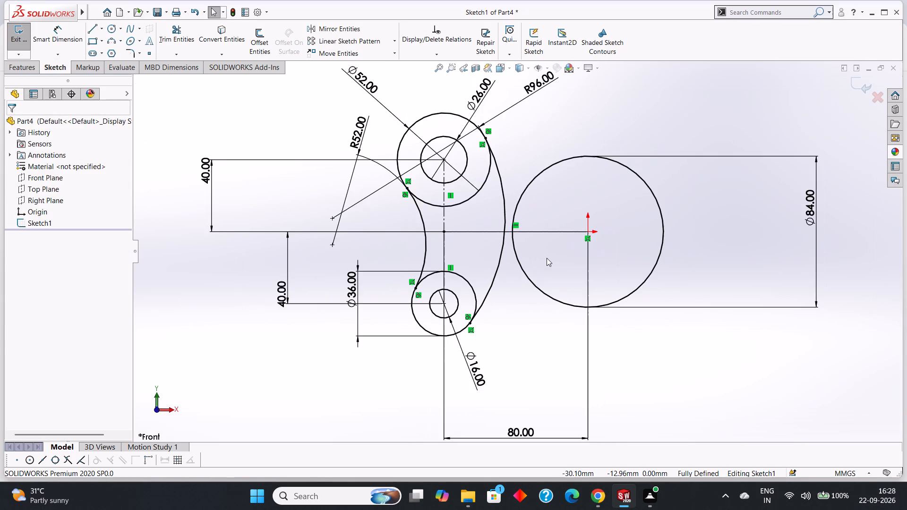
pyautogui.scroll(4, 547, 258)
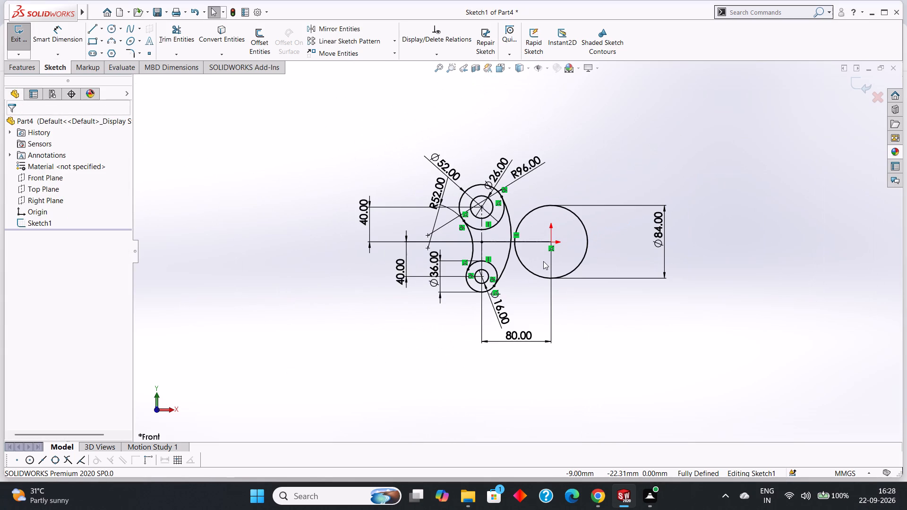
pyautogui.scroll(-2, 543, 261)
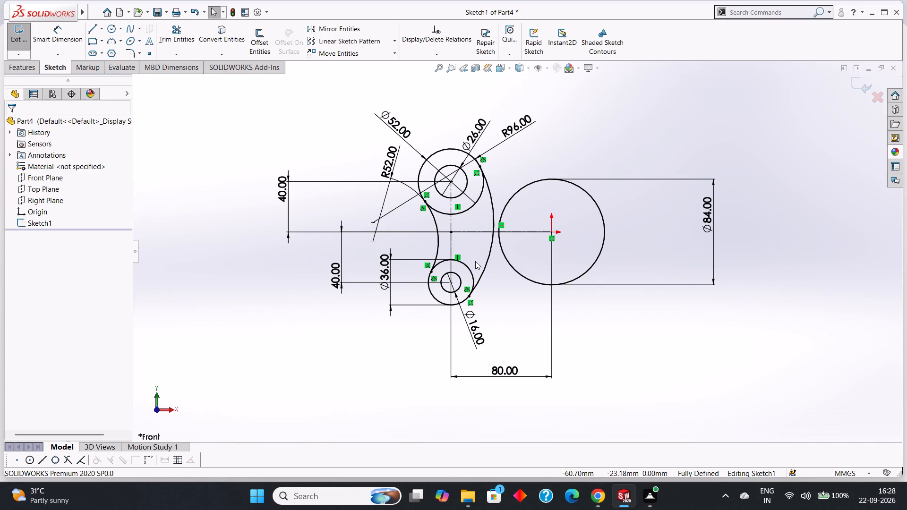
pyautogui.scroll(-4, 462, 234)
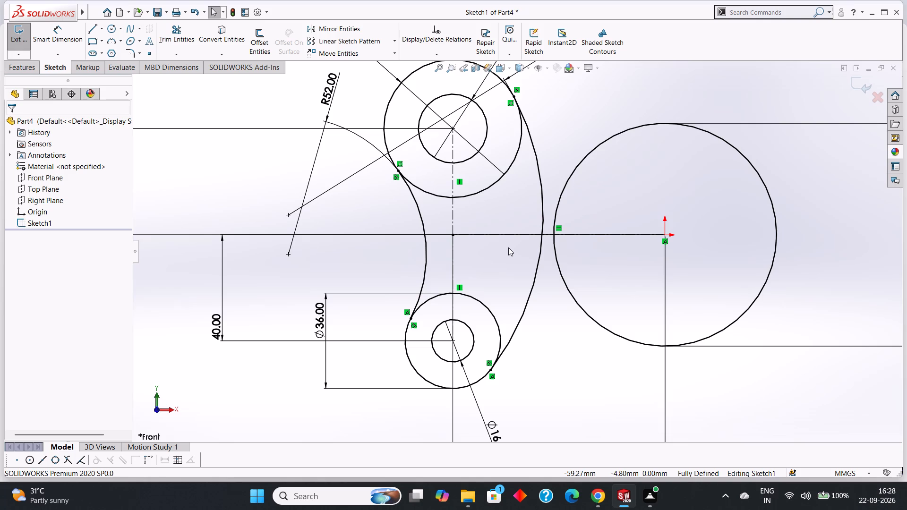
pyautogui.scroll(1, 512, 247)
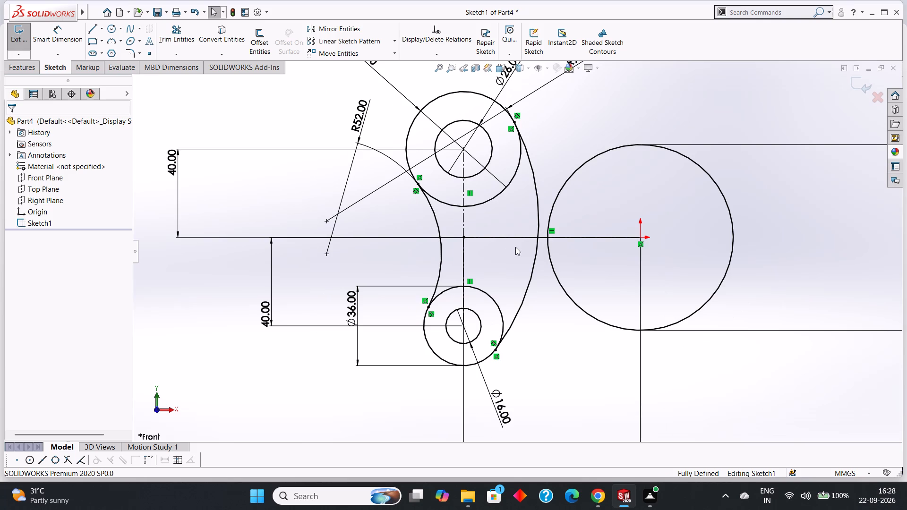
pyautogui.scroll(1, 515, 247)
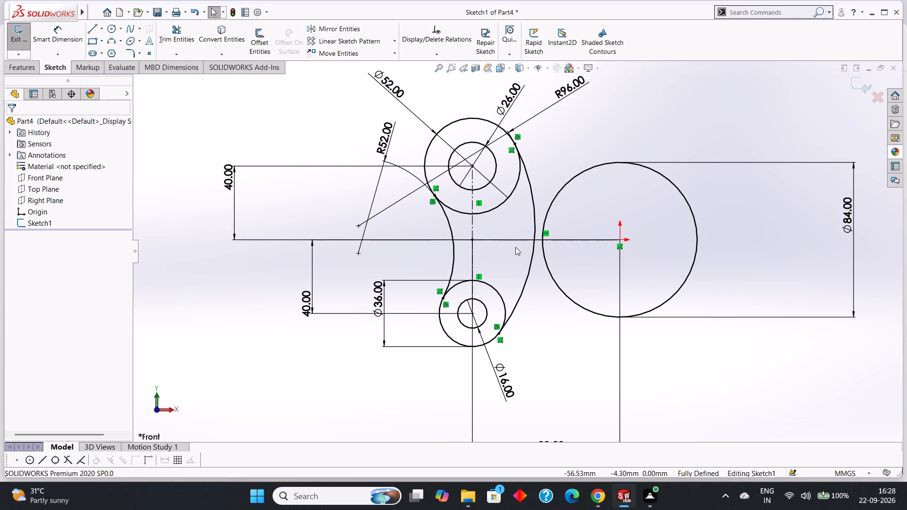
pyautogui.scroll(2, 624, 260)
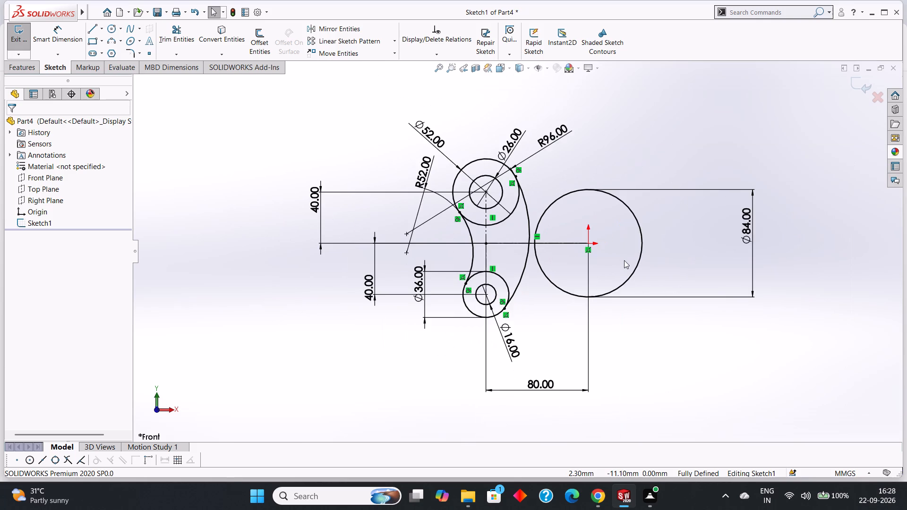
pyautogui.scroll(2, 624, 260)
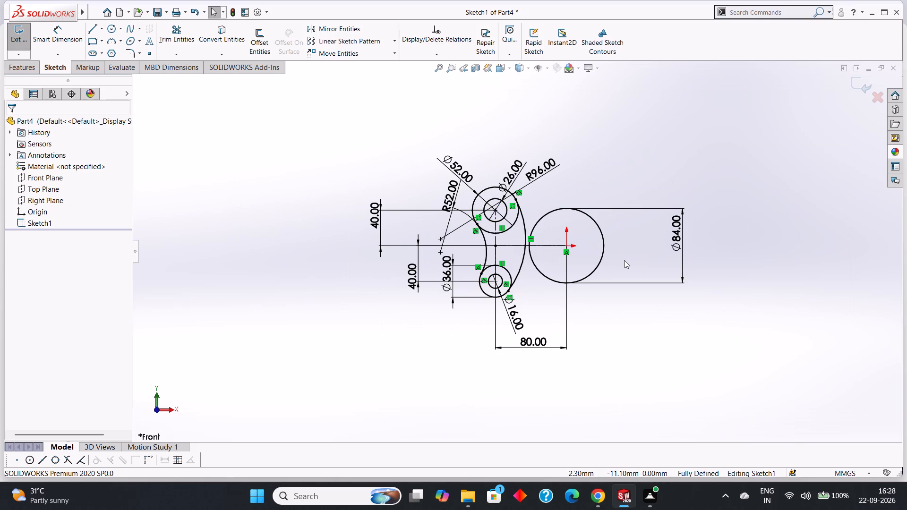
pyautogui.scroll(-2, 624, 260)
pyautogui.scroll(2, 511, 263)
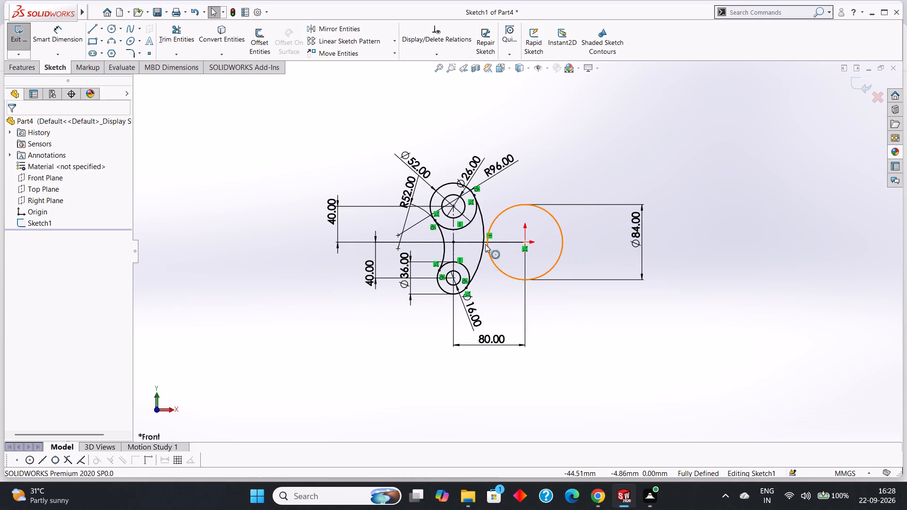
# Examine the two circle pairs and the region enclosed by their connecting 96 mm and 52 mm radius arcs.
pyautogui.scroll(-4, 482, 230)
pyautogui.scroll(6, 514, 234)
pyautogui.scroll(-4, 526, 245)
pyautogui.scroll(3, 492, 247)
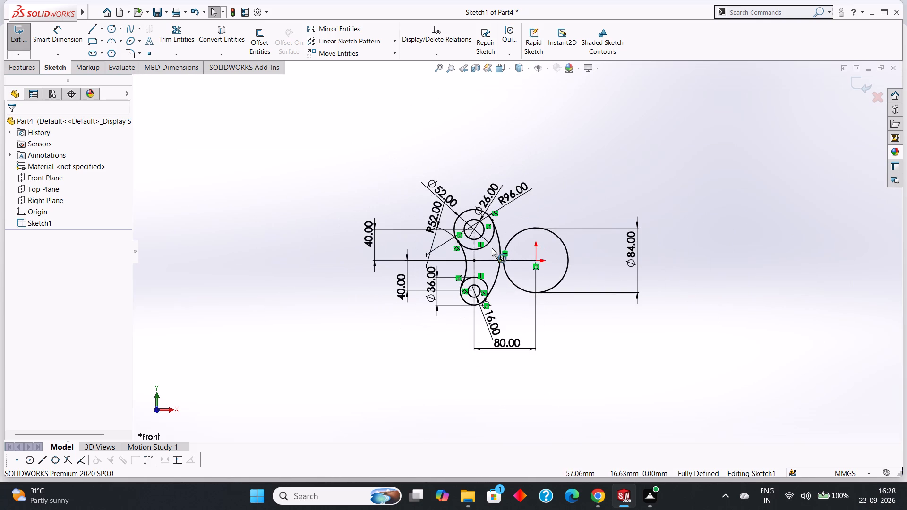
pyautogui.scroll(-2, 515, 253)
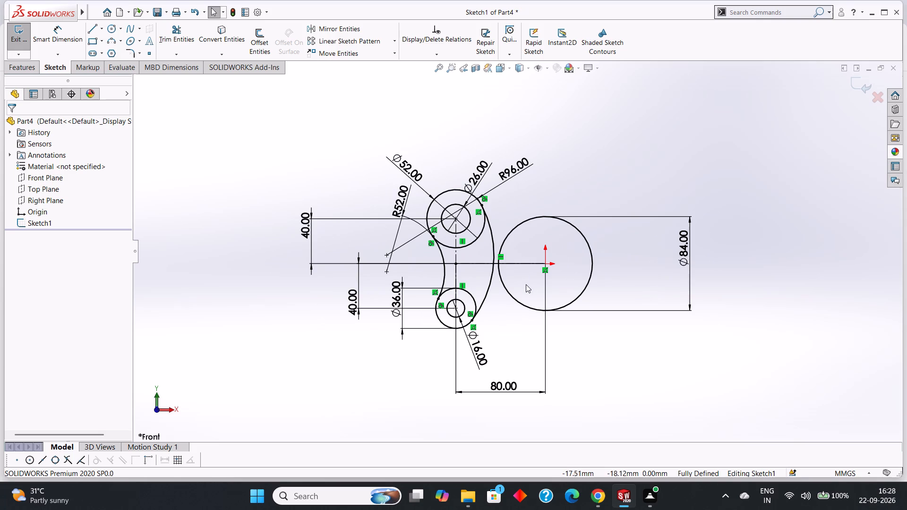
pyautogui.scroll(2, 531, 288)
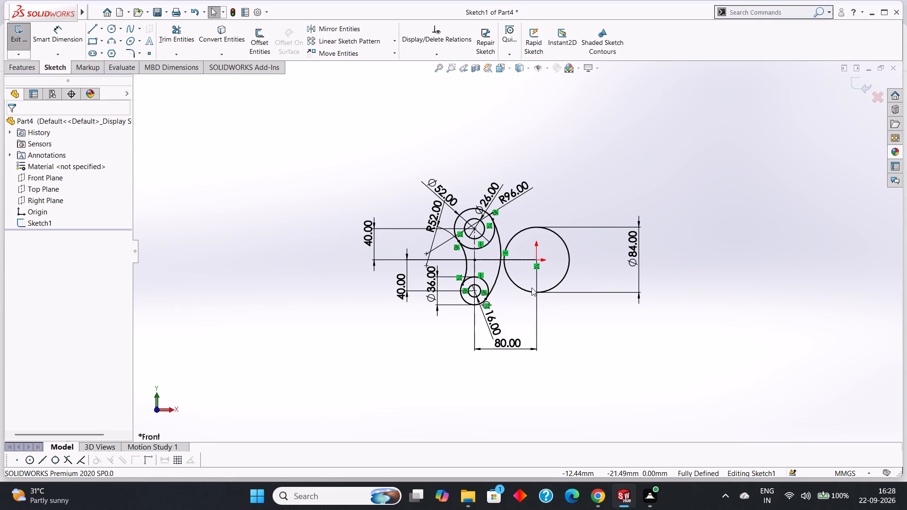
pyautogui.scroll(-3, 532, 288)
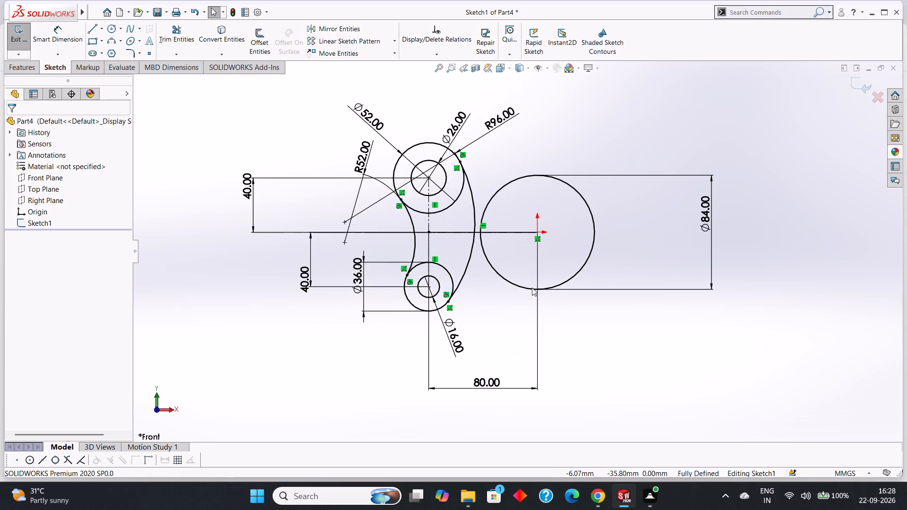
pyautogui.scroll(3, 532, 288)
pyautogui.scroll(-2, 468, 272)
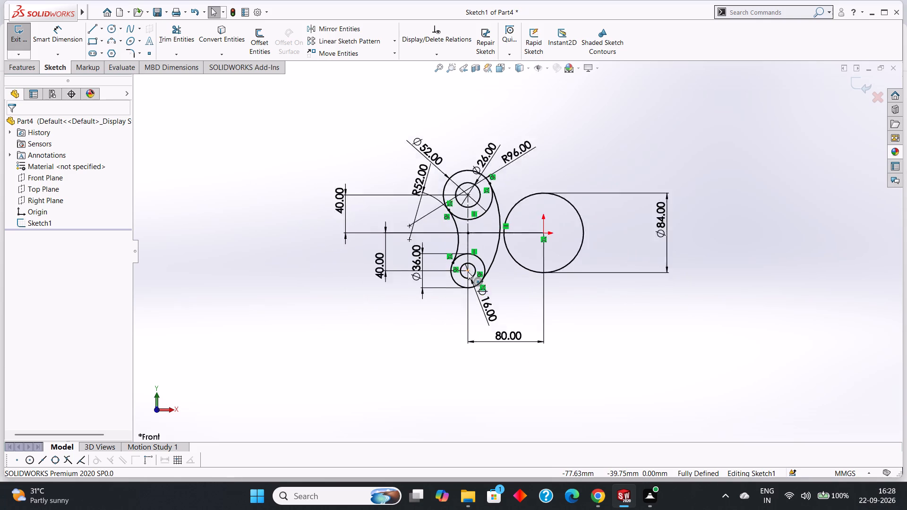
pyautogui.scroll(-3, 468, 272)
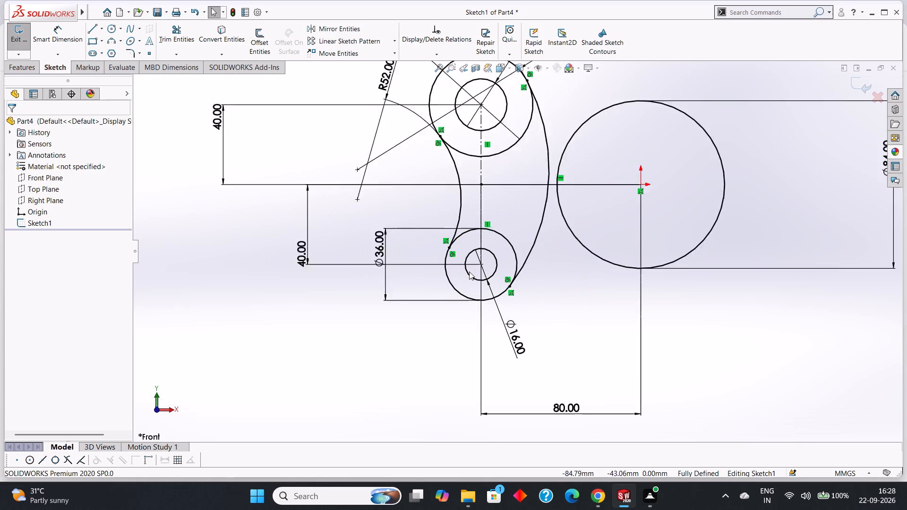
pyautogui.scroll(-1, 469, 272)
pyautogui.scroll(3, 496, 162)
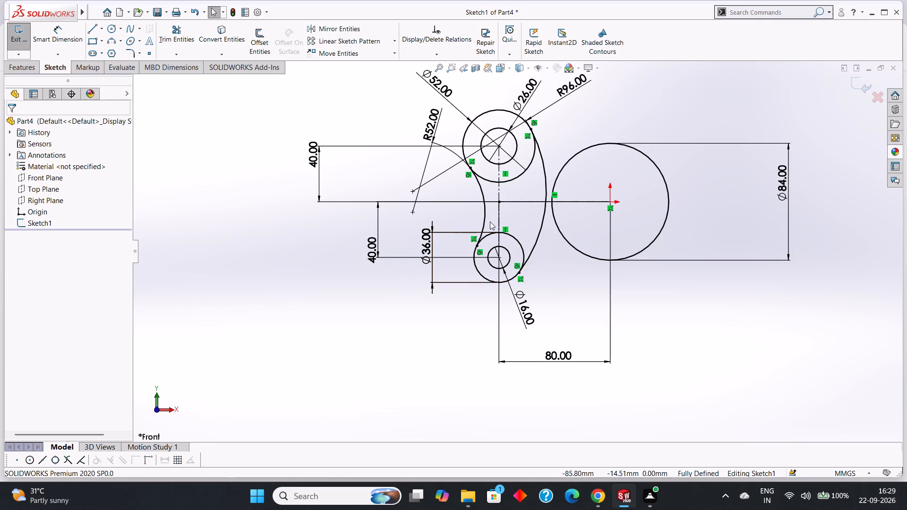
pyautogui.scroll(-1, 490, 221)
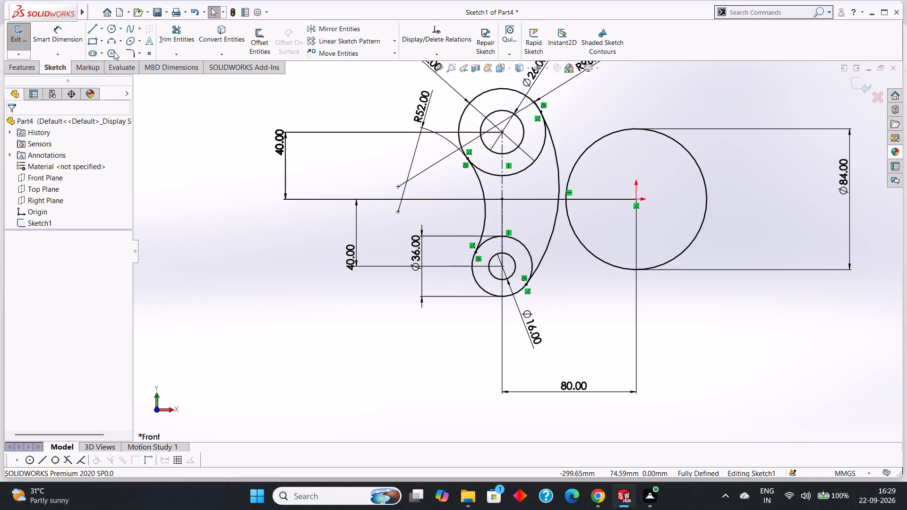
# Offset the 96 mm radius arc 10 mm inward, toward the vertical centerline, with the offset dimension added.
pyautogui.click(265, 37)
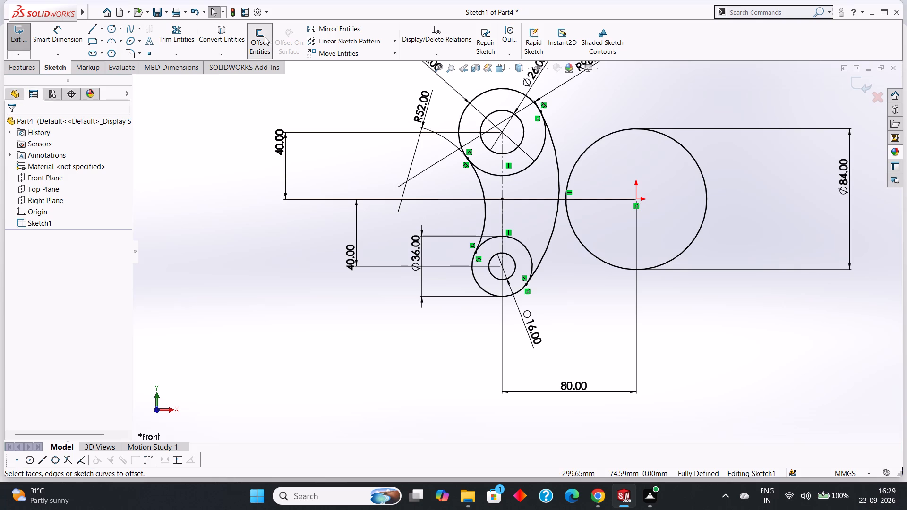
pyautogui.click(556, 176)
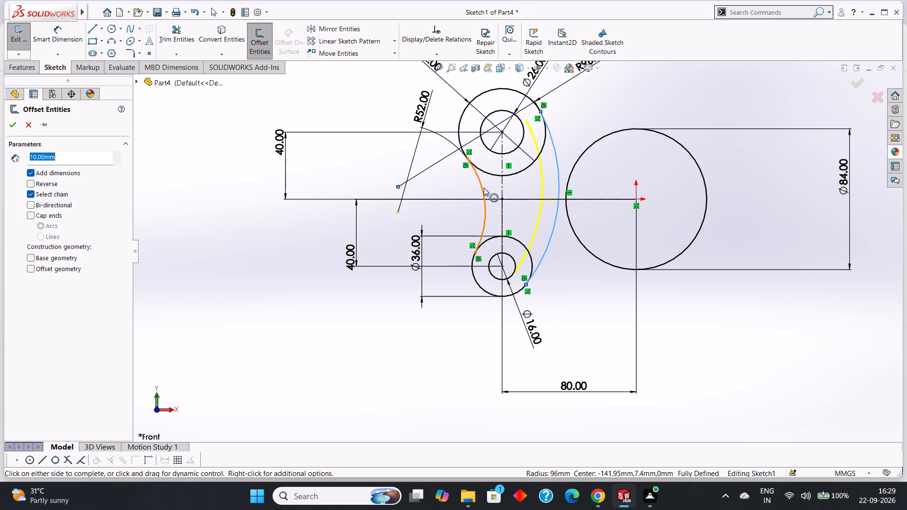
pyautogui.click(16, 127)
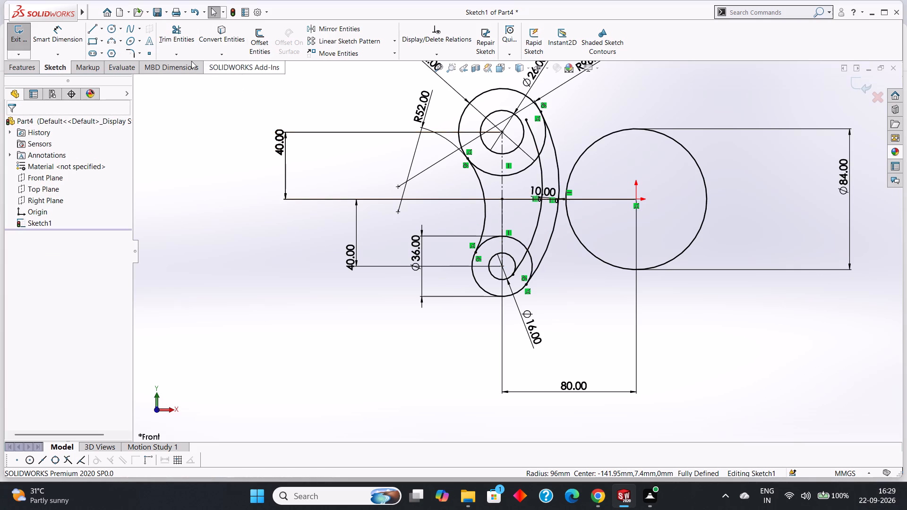
# Offset the 52 mm radius arc 10 mm in the reversed direction, toward the inside of the link, with the dimension added.
pyautogui.click(258, 46)
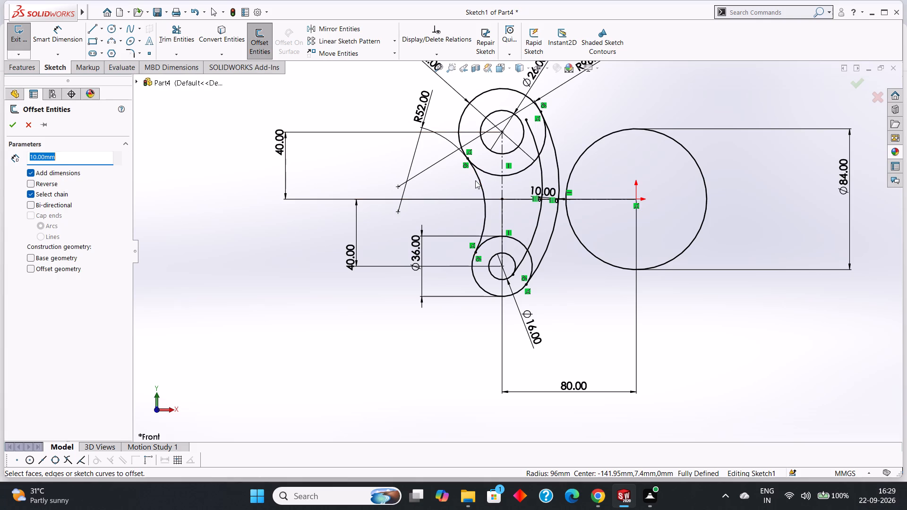
pyautogui.click(481, 184)
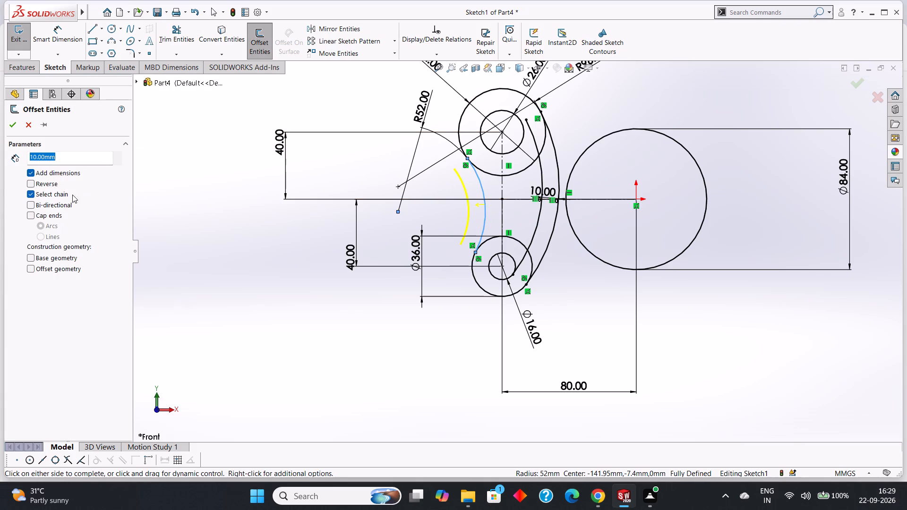
pyautogui.click(35, 183)
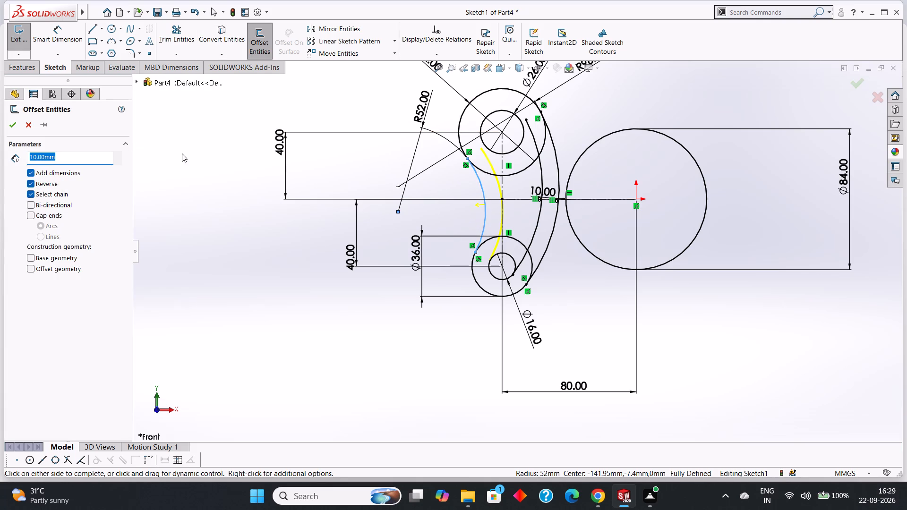
pyautogui.click(15, 122)
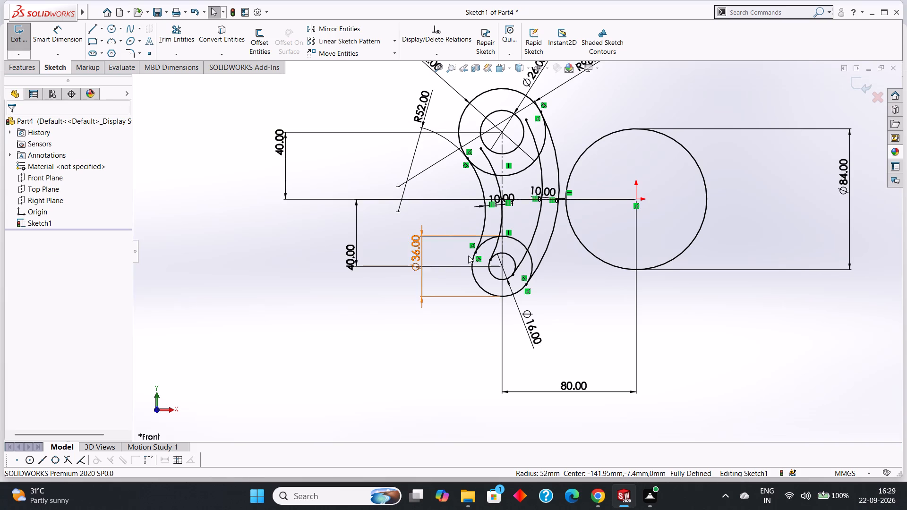
# Trim away the upper ends of both offset arcs that lie inside the 52 mm circle.
pyautogui.scroll(-4, 492, 254)
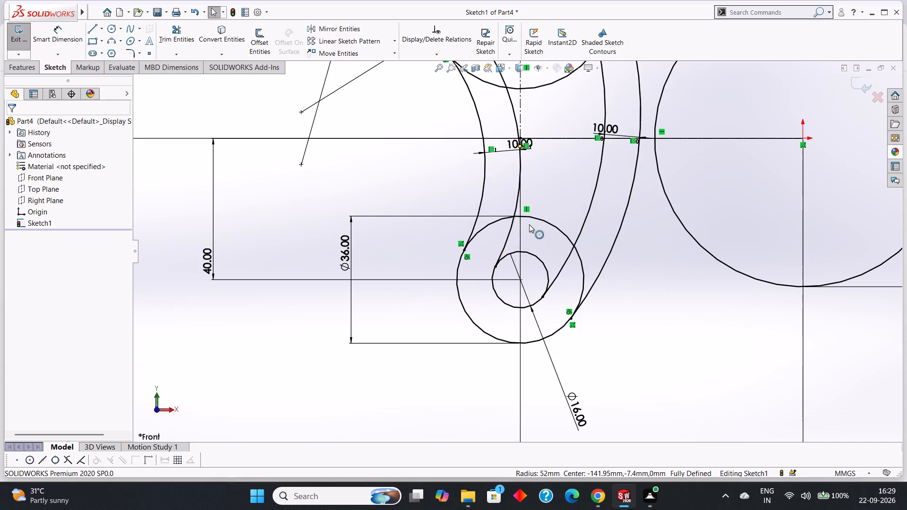
pyautogui.scroll(-1, 529, 224)
pyautogui.scroll(4, 529, 224)
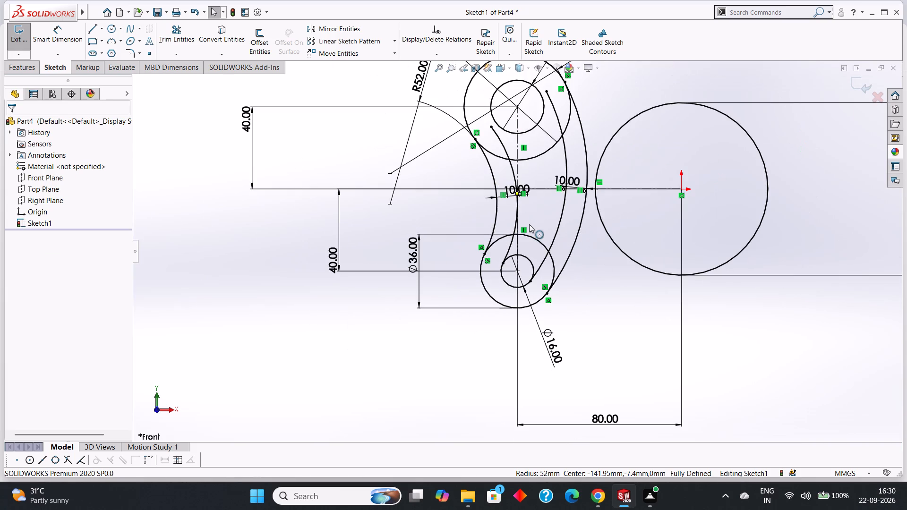
pyautogui.scroll(1, 526, 184)
pyautogui.scroll(-1, 541, 177)
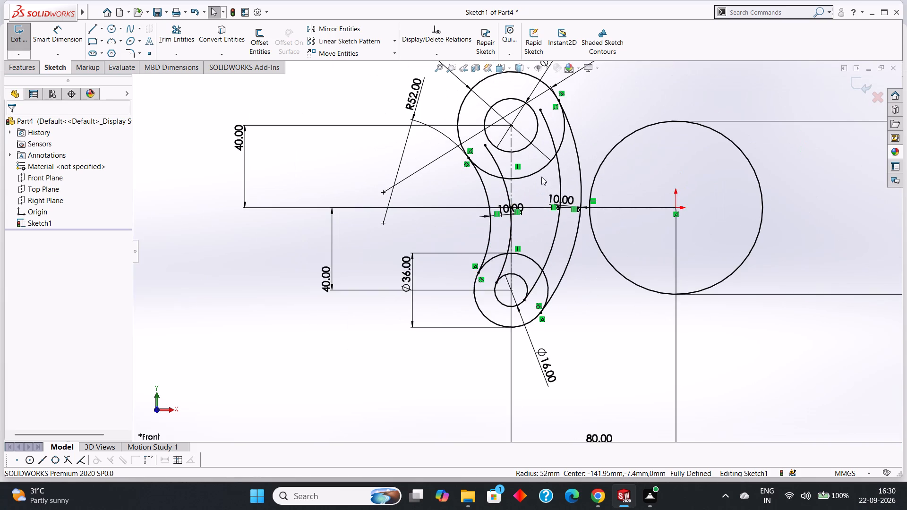
pyautogui.scroll(-2, 541, 177)
pyautogui.click(179, 32)
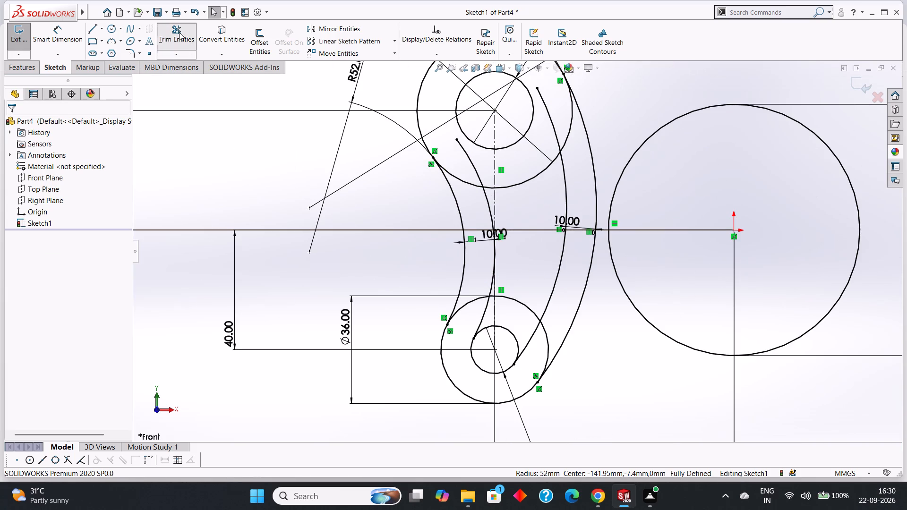
pyautogui.scroll(-2, 423, 169)
pyautogui.scroll(2, 609, 142)
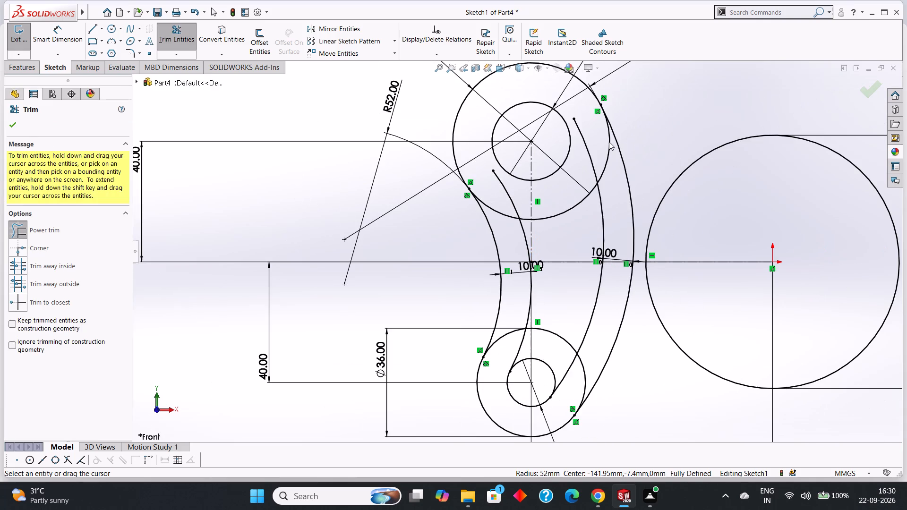
pyautogui.moveTo(584, 163); pyautogui.dragTo(590, 146)
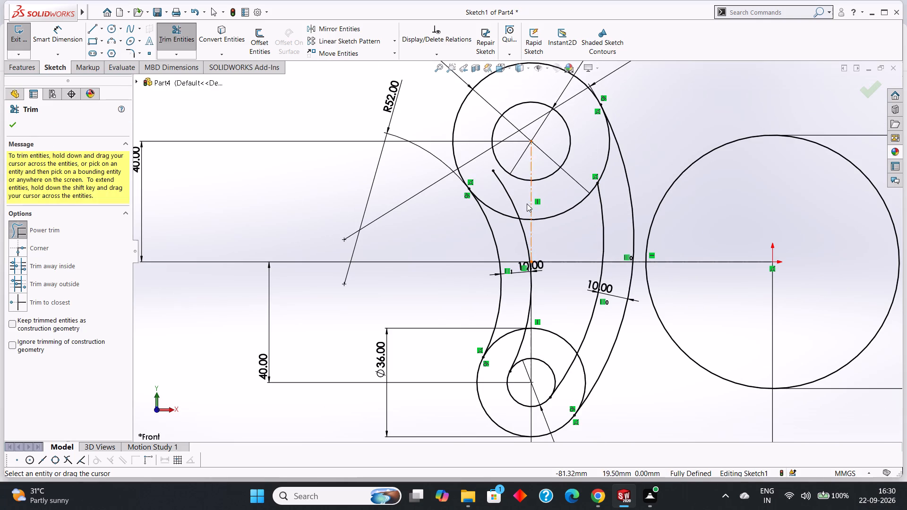
pyautogui.moveTo(519, 194); pyautogui.dragTo(510, 202)
# Trim away the lower ends of both offset arcs that lie inside the 36 mm circle.
pyautogui.scroll(3, 508, 202)
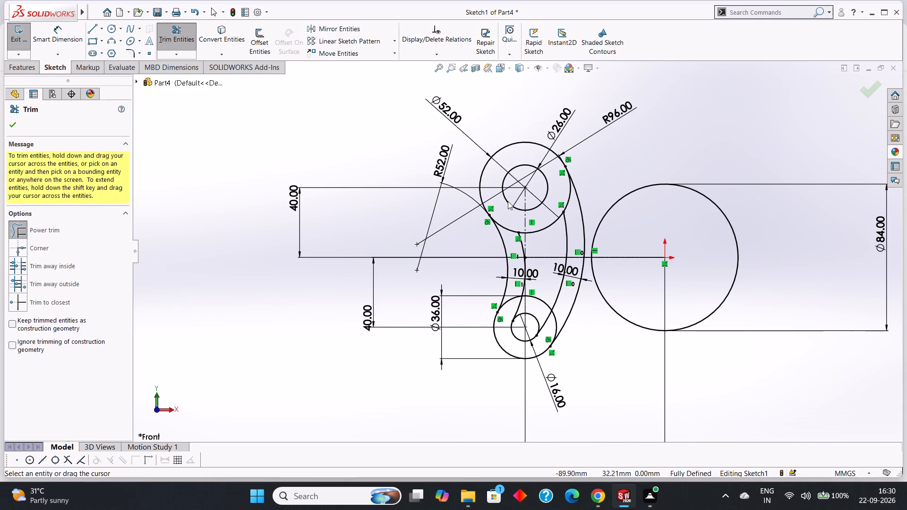
pyautogui.scroll(-4, 565, 289)
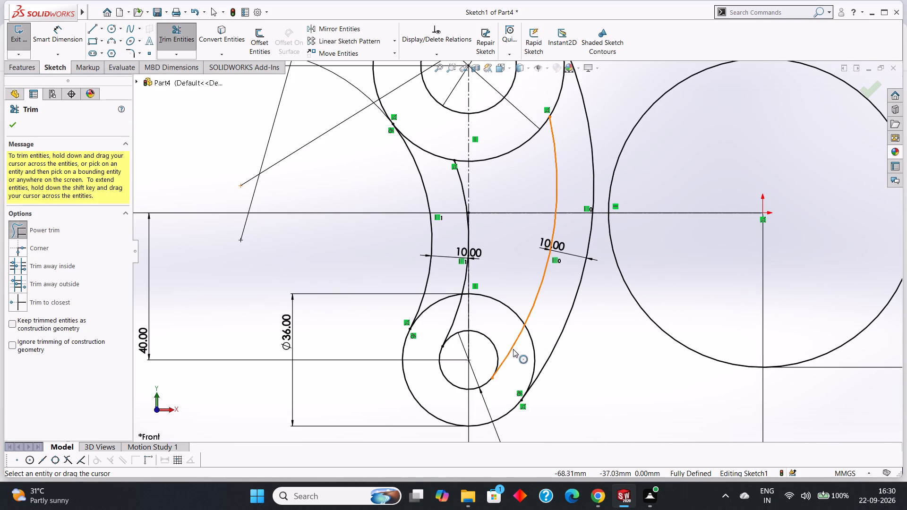
pyautogui.moveTo(515, 352); pyautogui.dragTo(502, 328)
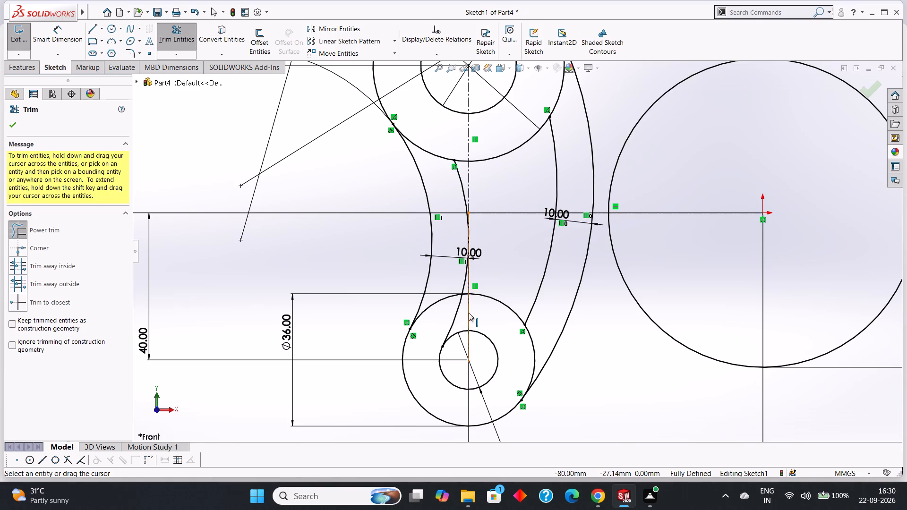
pyautogui.scroll(-4, 464, 314)
pyautogui.moveTo(465, 316); pyautogui.dragTo(455, 305)
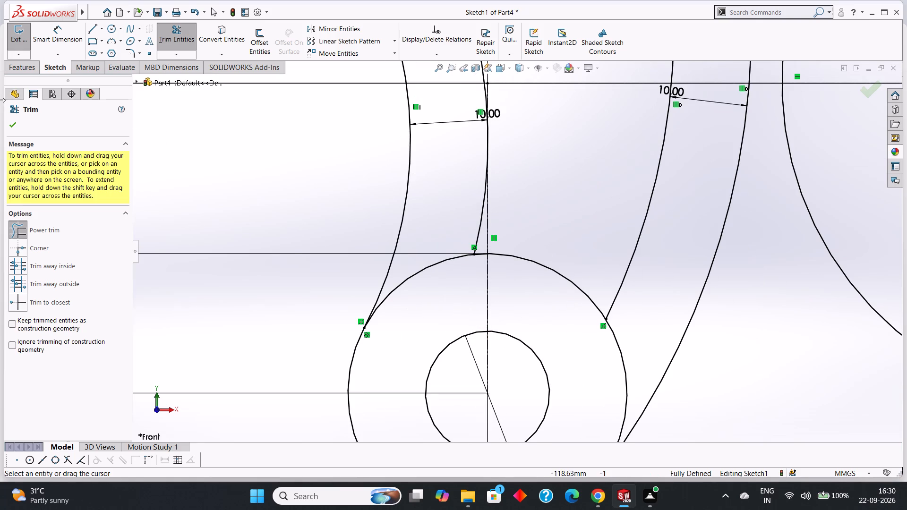
pyautogui.click(11, 124)
# Sketch a 5 mm radius circle between the two offset arcs, overlapping the lower edge of the 52 mm circle.
pyautogui.scroll(4, 331, 200)
pyautogui.scroll(2, 464, 236)
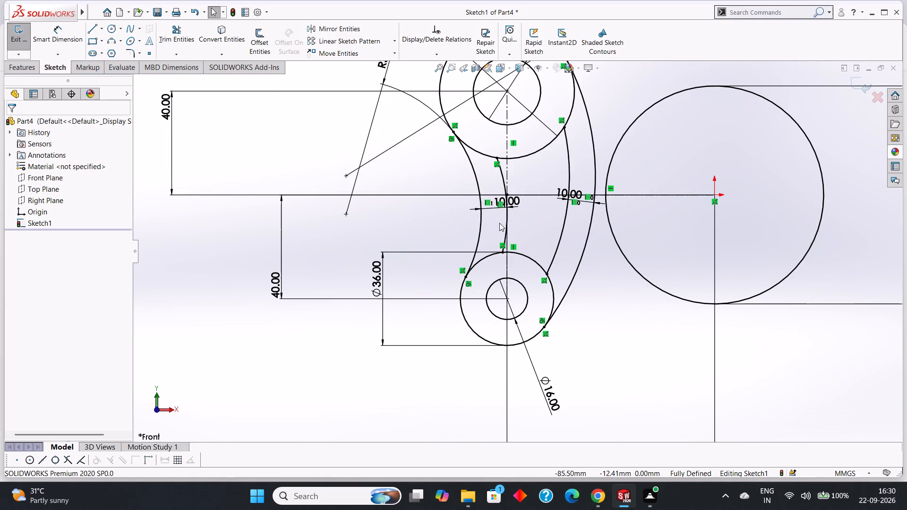
pyautogui.scroll(-1, 530, 206)
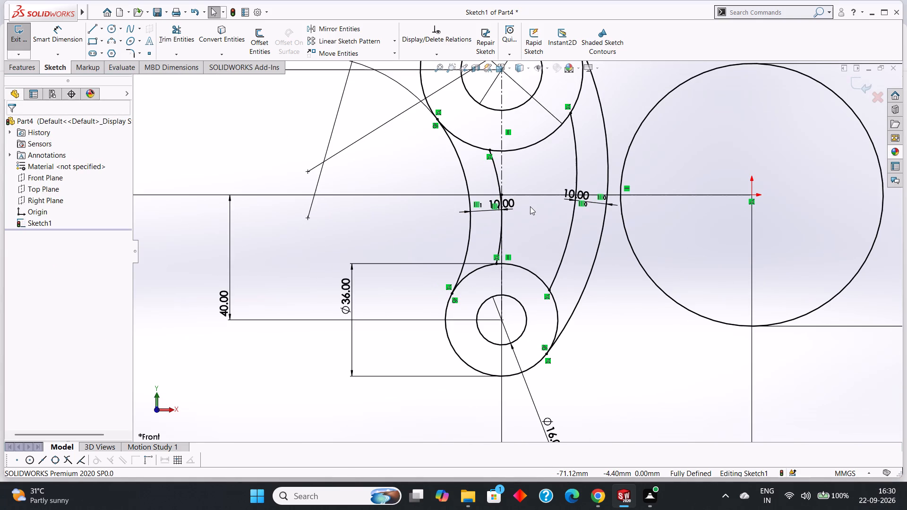
pyautogui.scroll(2, 535, 210)
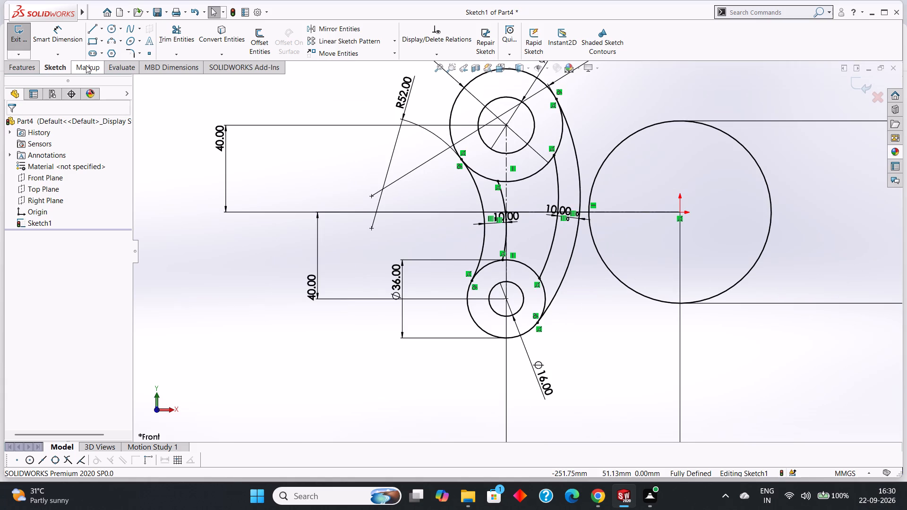
pyautogui.click(114, 30)
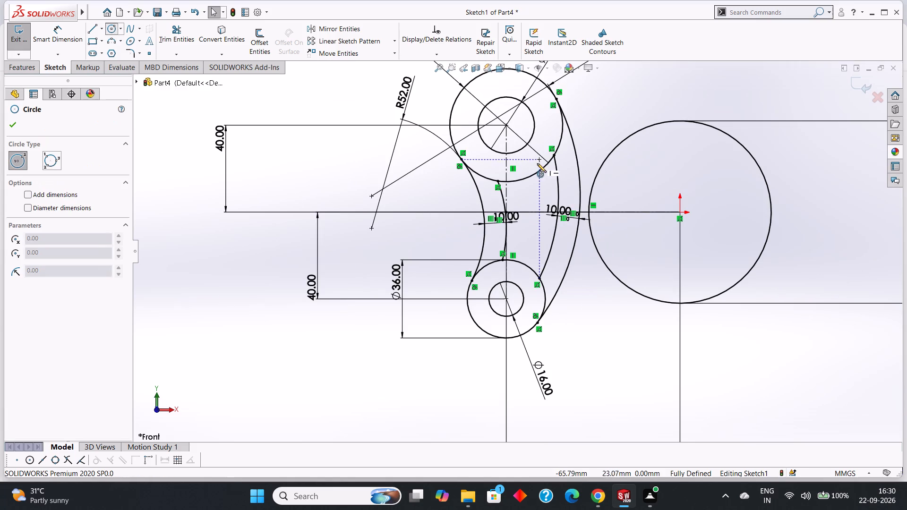
pyautogui.scroll(-4, 538, 178)
pyautogui.scroll(3, 490, 221)
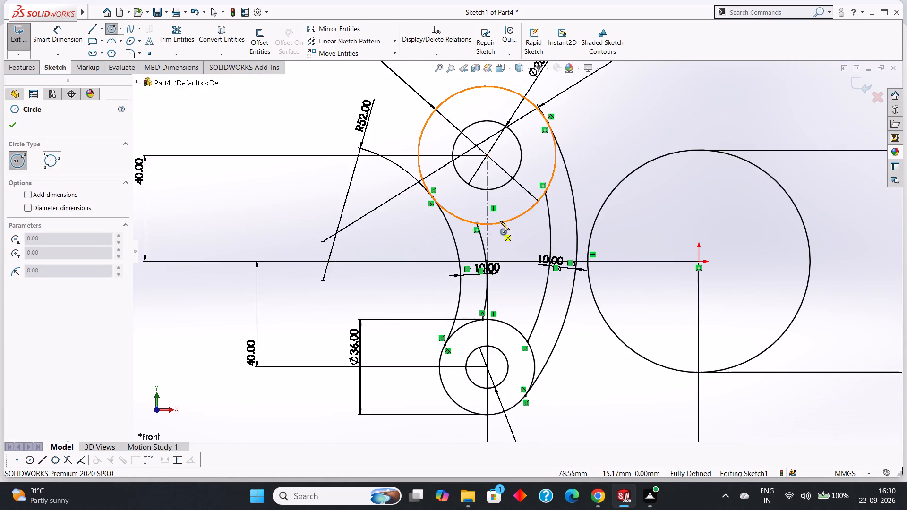
pyautogui.scroll(2, 522, 225)
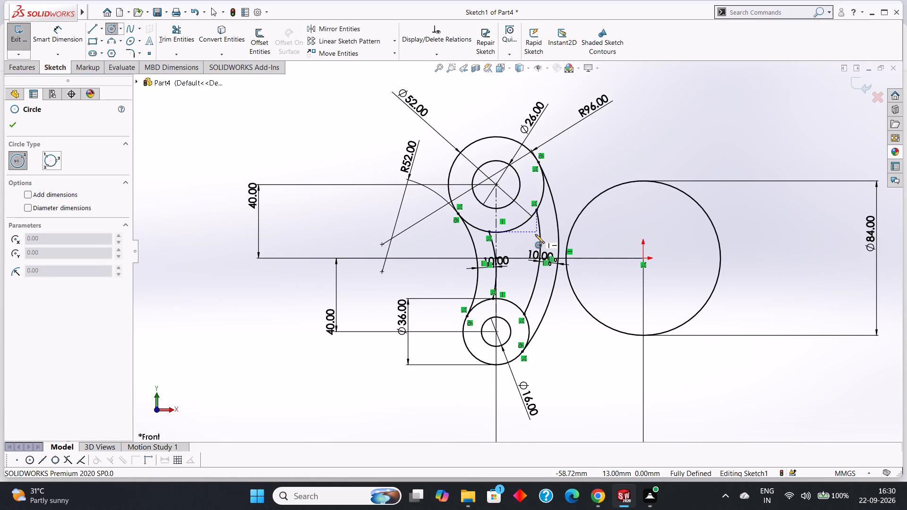
pyautogui.scroll(-3, 522, 240)
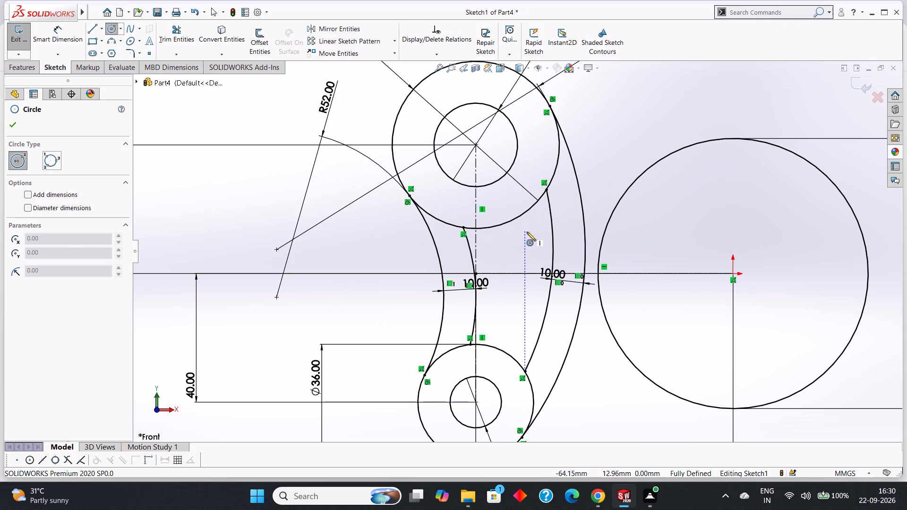
pyautogui.click(527, 232)
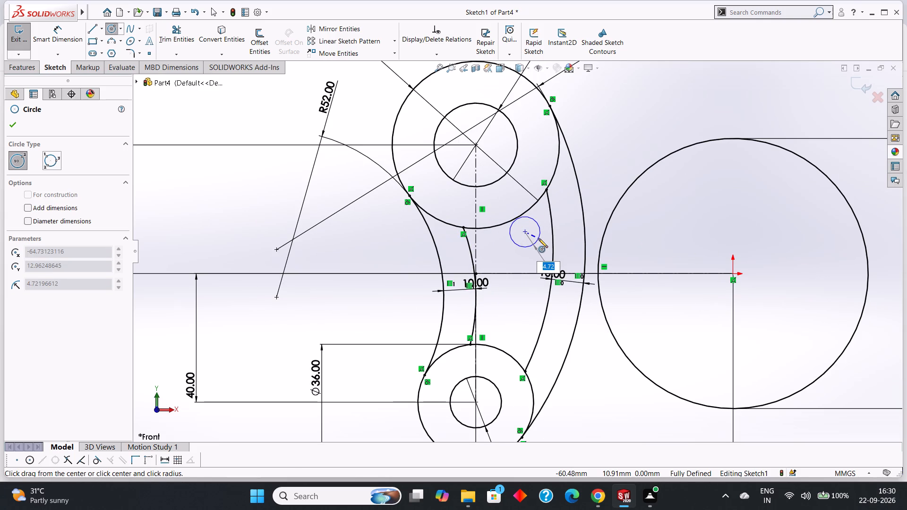
pyautogui.press('5')
pyautogui.press('Return')
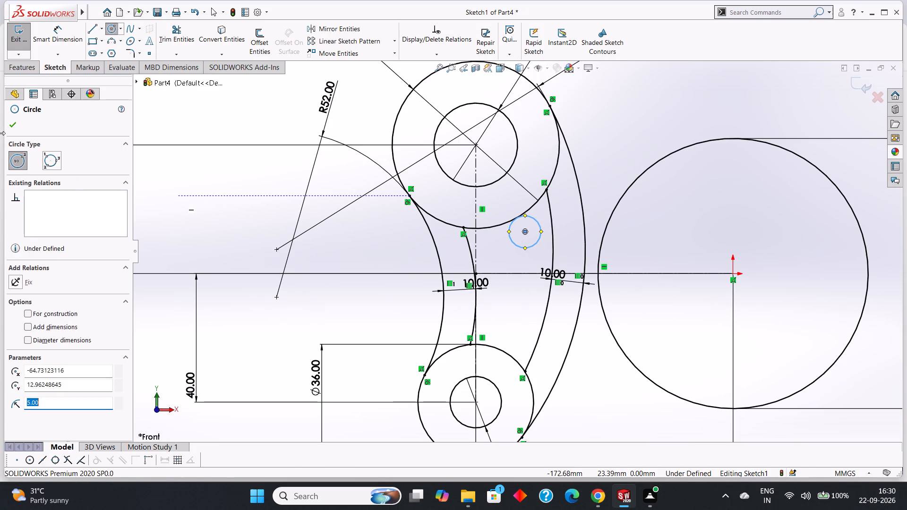
pyautogui.click(9, 126)
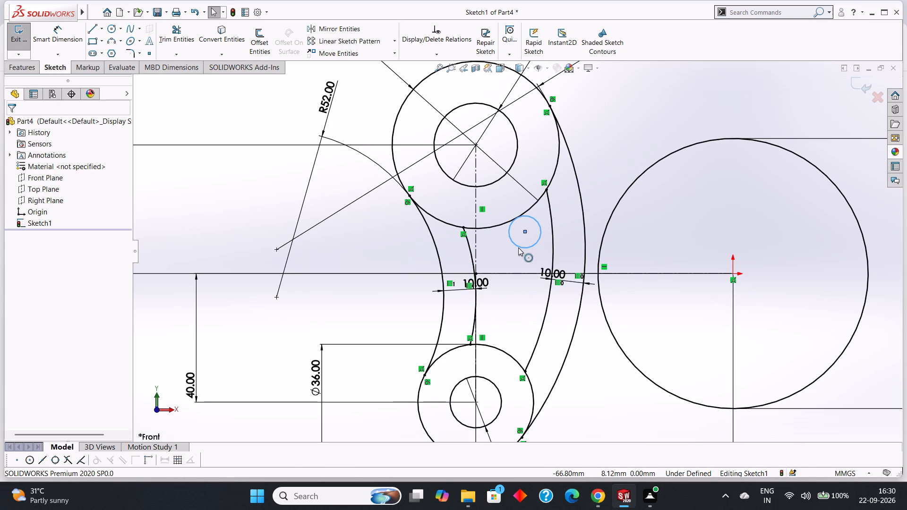
# Make the 5 mm radius circle tangent to the inner offset of the 96 mm arc and to the 52 mm circle.
pyautogui.press('Escape')
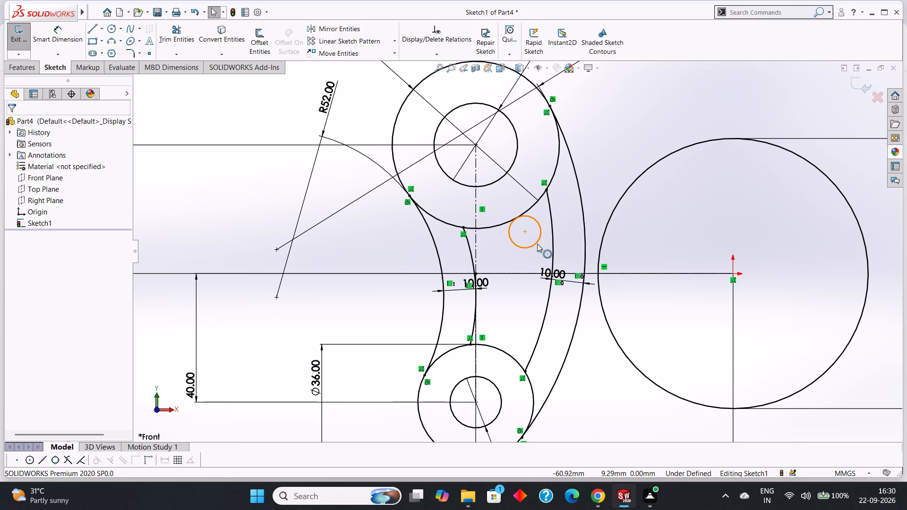
pyautogui.click(537, 244)
pyautogui.keyDown('ctrl'); pyautogui.click(551, 227); pyautogui.keyUp('ctrl')
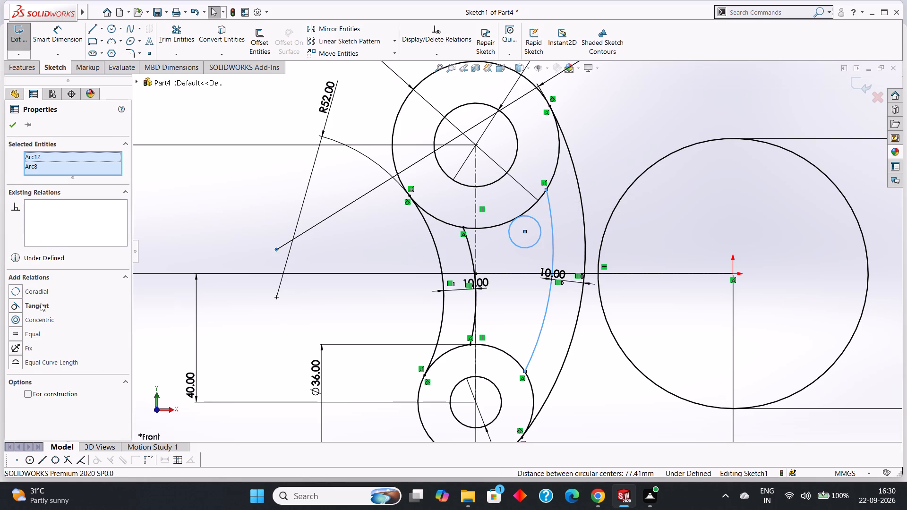
pyautogui.click(41, 303)
pyautogui.click(12, 129)
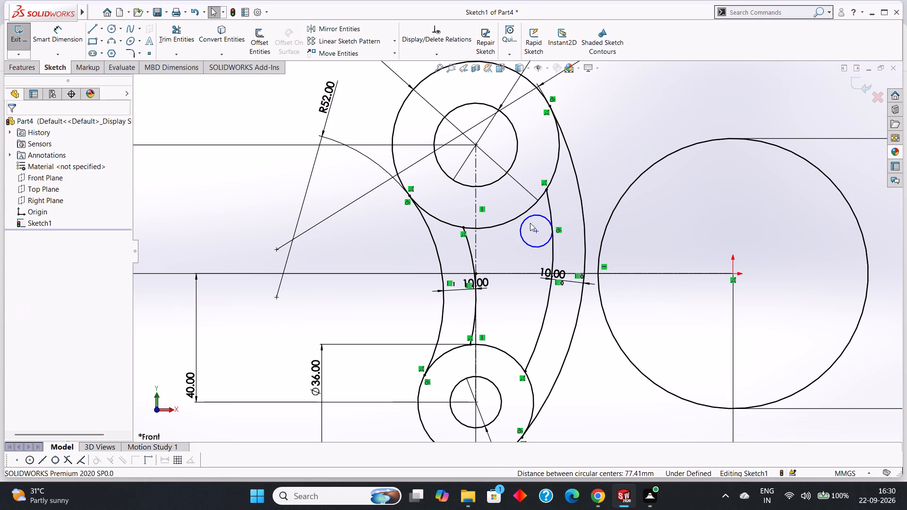
pyautogui.click(534, 214)
pyautogui.keyDown('ctrl'); pyautogui.click(533, 206); pyautogui.keyUp('ctrl')
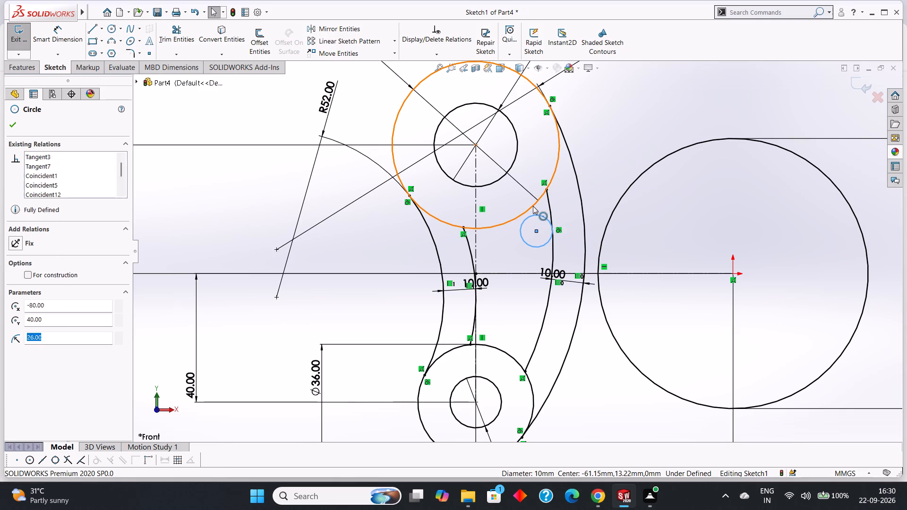
pyautogui.moveTo(31, 306); pyautogui.dragTo(37, 296)
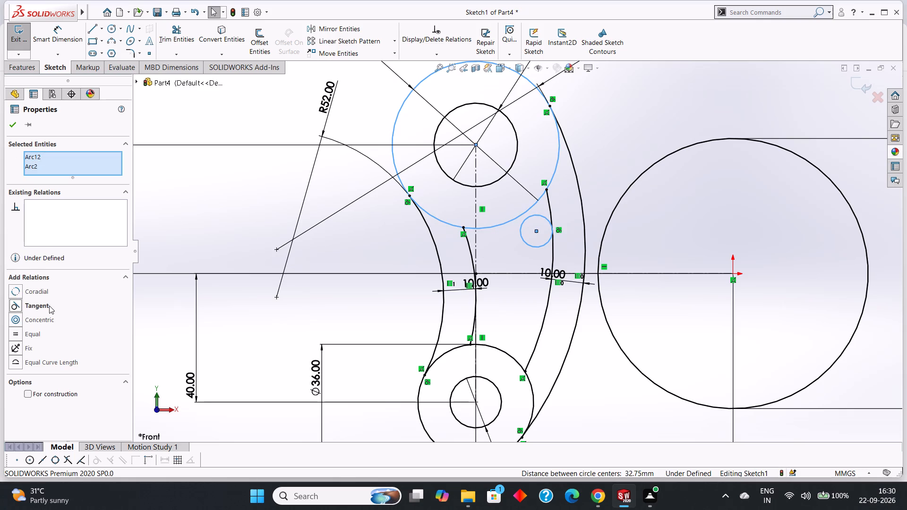
pyautogui.click(46, 304)
pyautogui.click(16, 125)
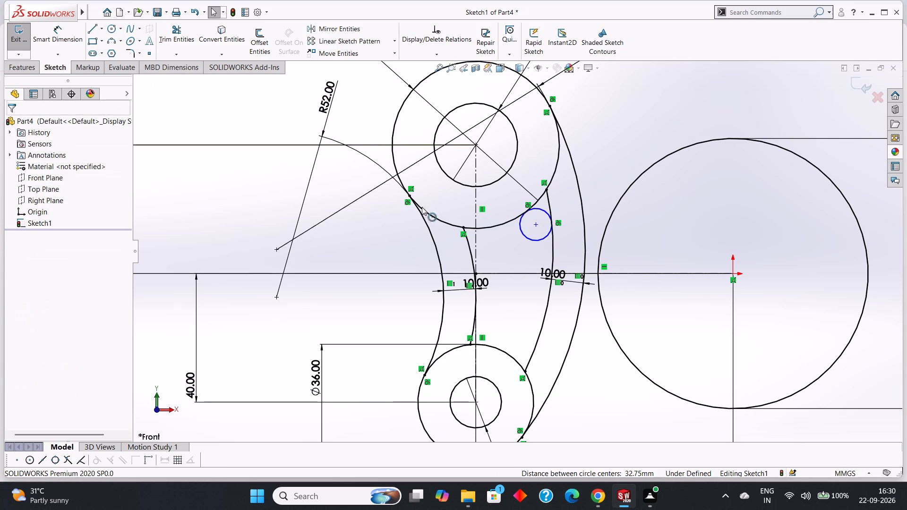
# Dimension the small tangent circle's diameter as 10 mm.
pyautogui.click(68, 34)
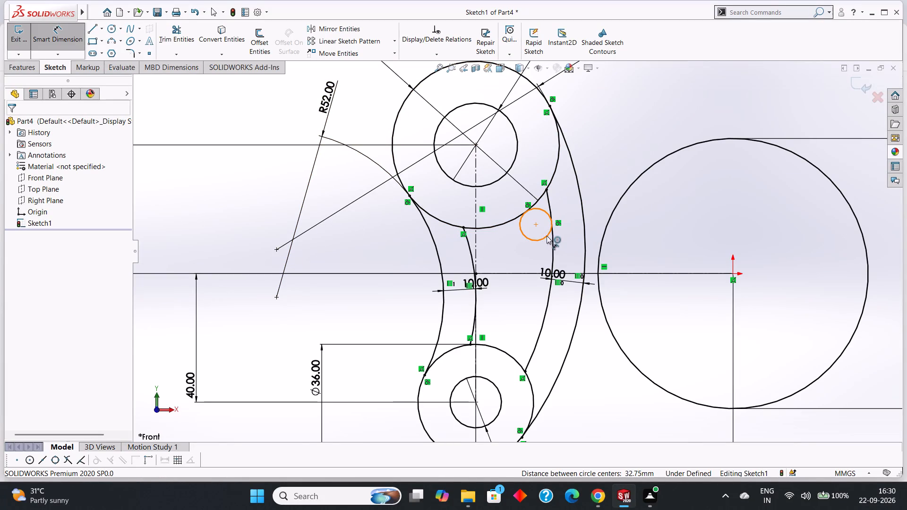
pyautogui.click(543, 238)
pyautogui.click(600, 182)
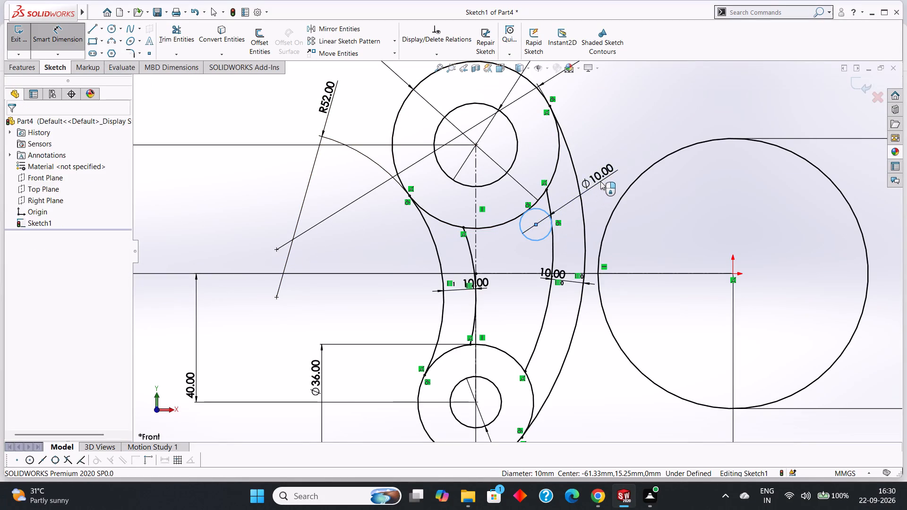
pyautogui.click(559, 165)
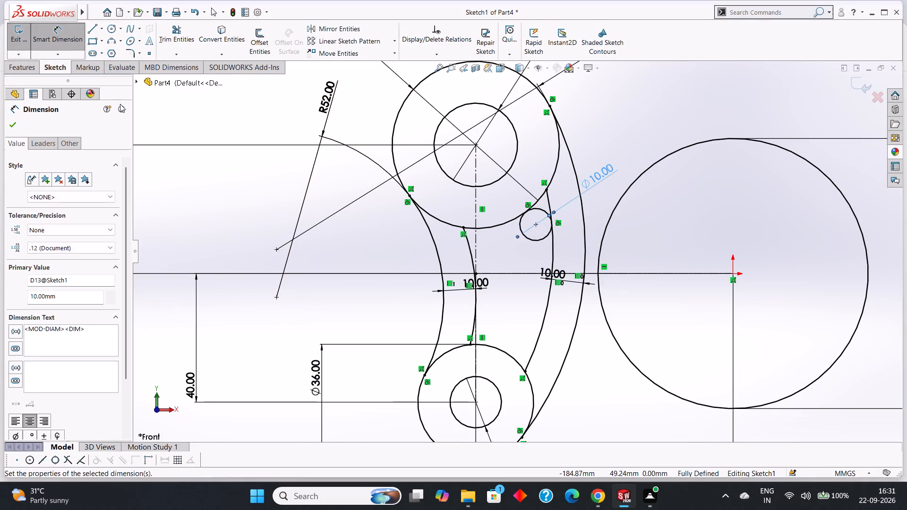
pyautogui.click(9, 127)
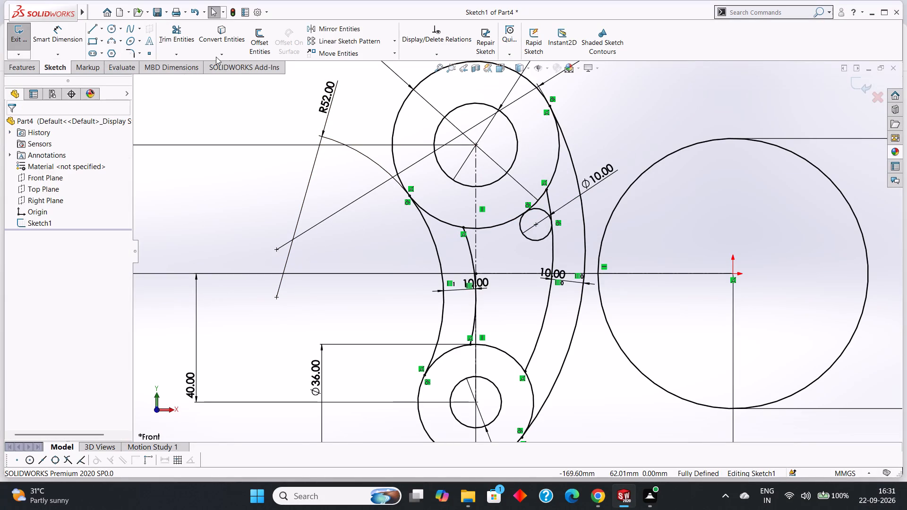
# Trim the 10 mm circle's inner portion and the offset arc end above its tangent point, leaving a rounded corner.
pyautogui.click(176, 42)
pyautogui.moveTo(517, 248); pyautogui.dragTo(518, 244)
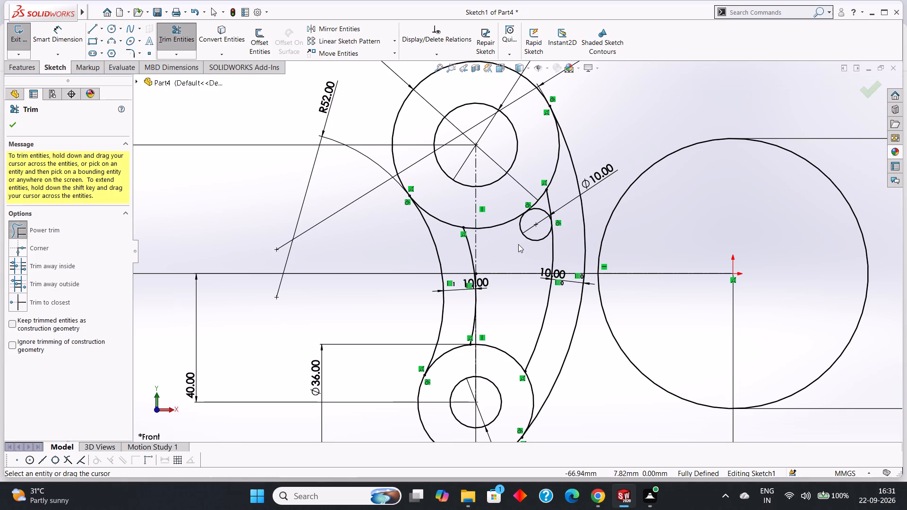
pyautogui.moveTo(518, 244); pyautogui.dragTo(522, 231)
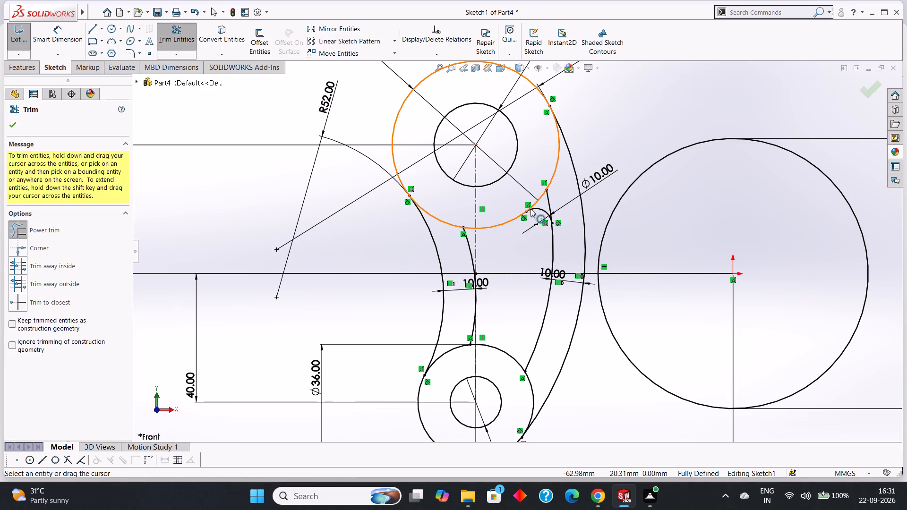
pyautogui.scroll(-4, 548, 225)
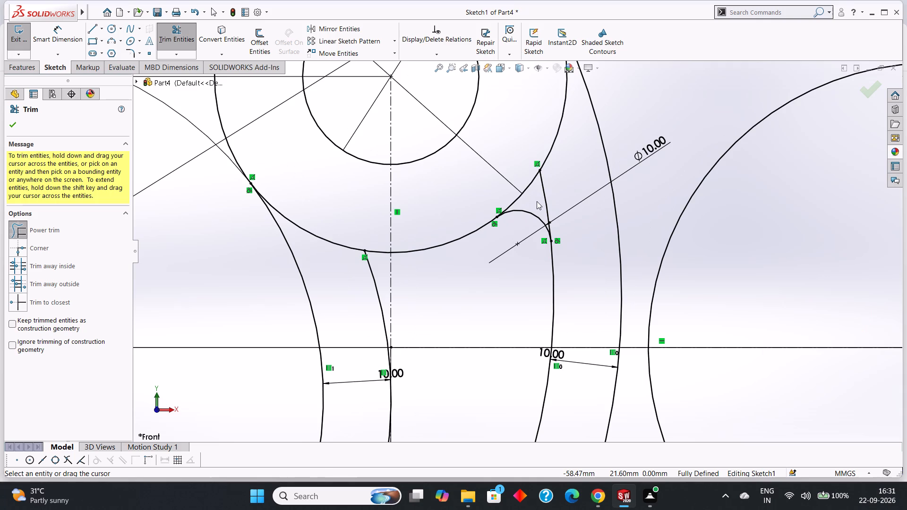
pyautogui.moveTo(537, 201); pyautogui.dragTo(547, 190)
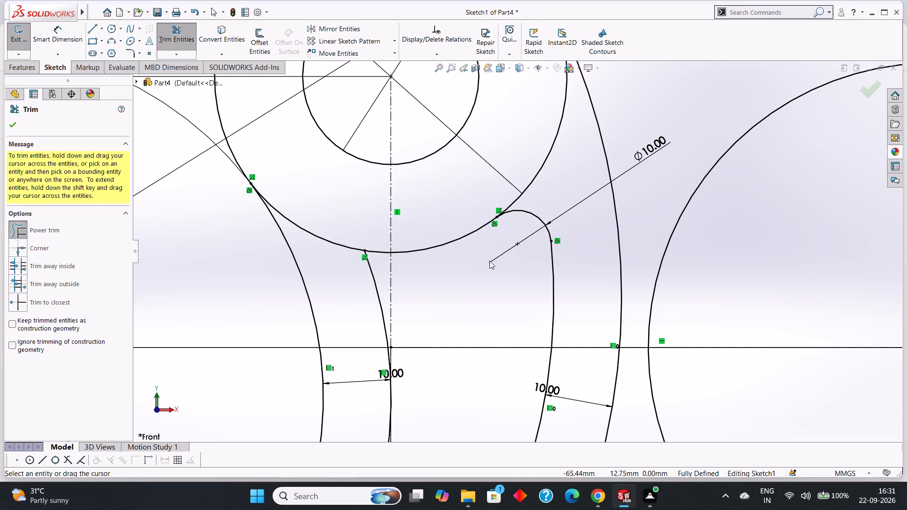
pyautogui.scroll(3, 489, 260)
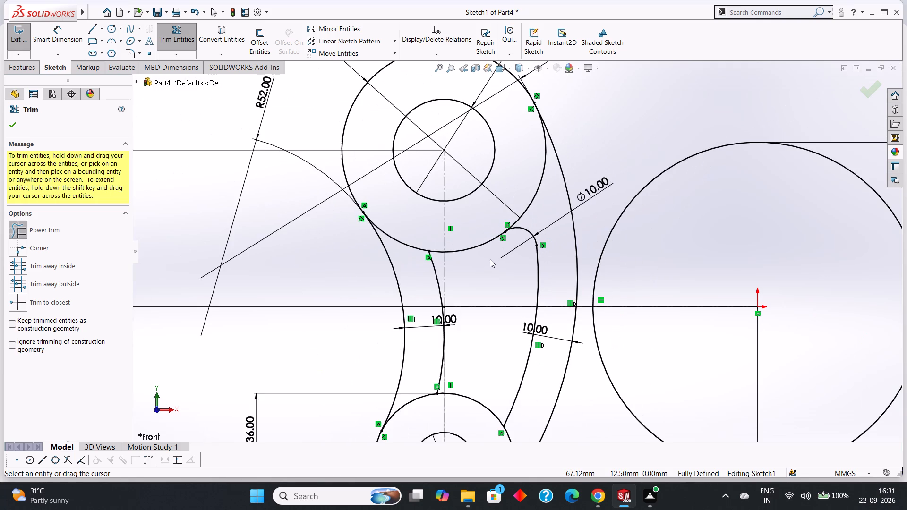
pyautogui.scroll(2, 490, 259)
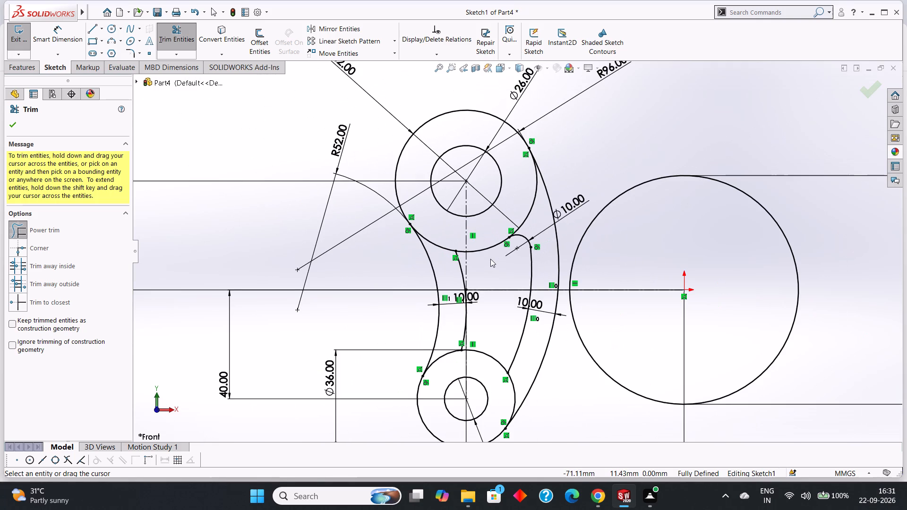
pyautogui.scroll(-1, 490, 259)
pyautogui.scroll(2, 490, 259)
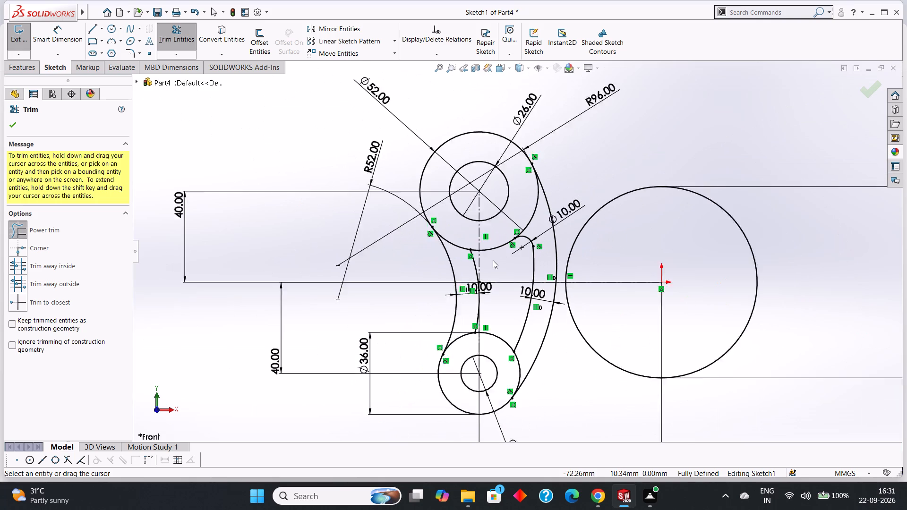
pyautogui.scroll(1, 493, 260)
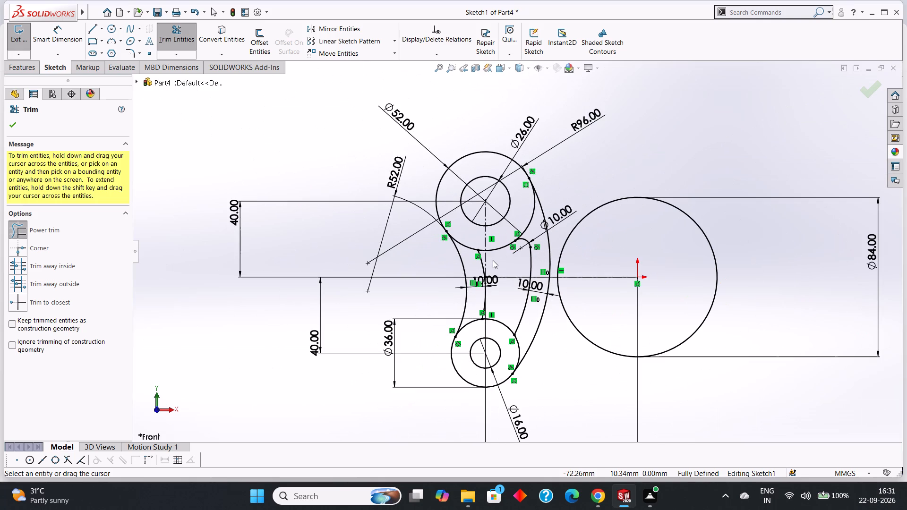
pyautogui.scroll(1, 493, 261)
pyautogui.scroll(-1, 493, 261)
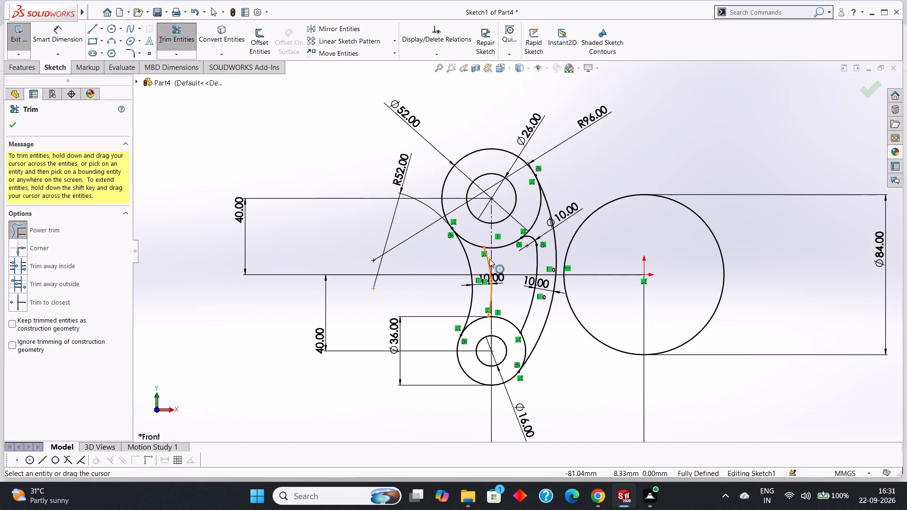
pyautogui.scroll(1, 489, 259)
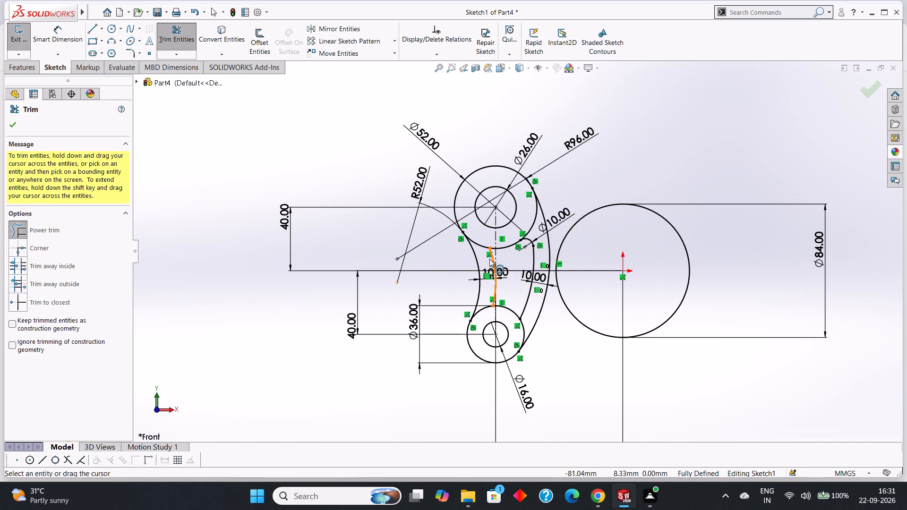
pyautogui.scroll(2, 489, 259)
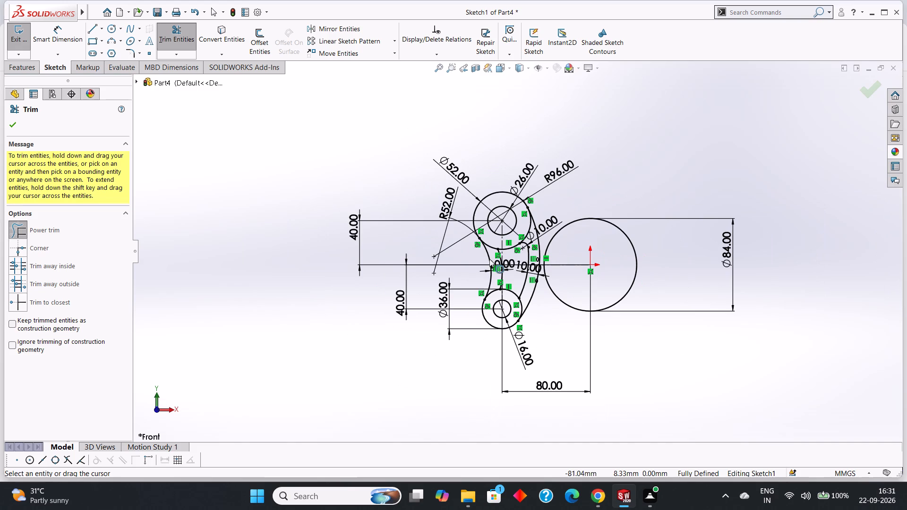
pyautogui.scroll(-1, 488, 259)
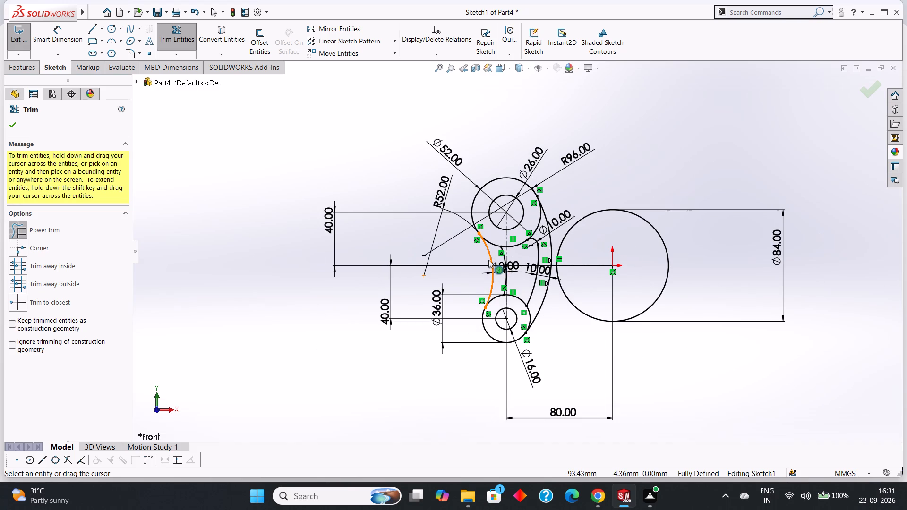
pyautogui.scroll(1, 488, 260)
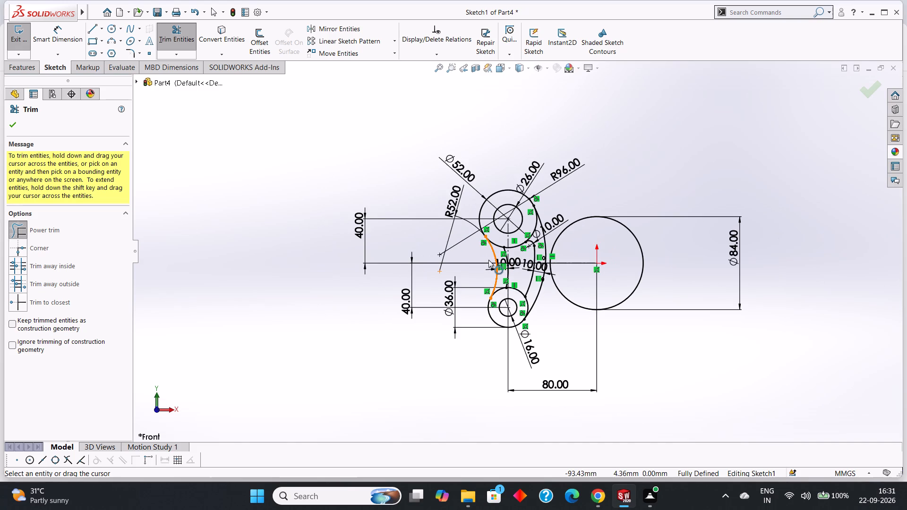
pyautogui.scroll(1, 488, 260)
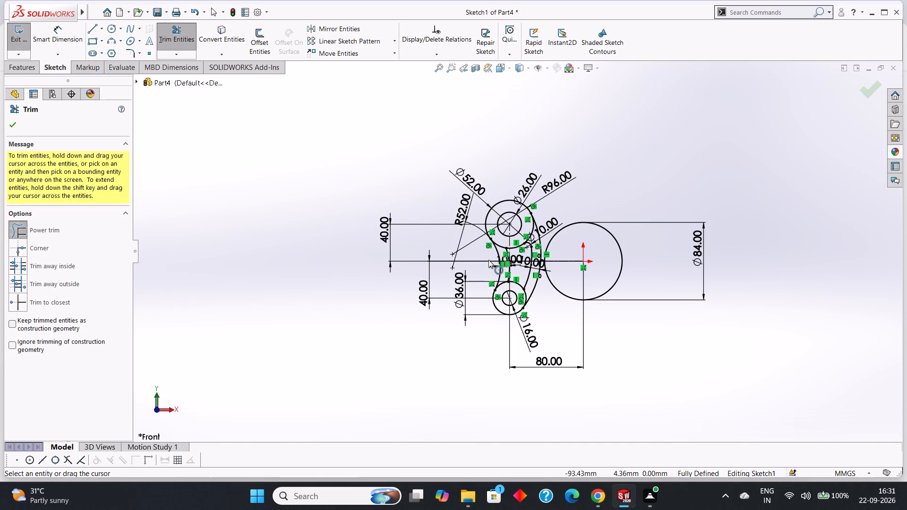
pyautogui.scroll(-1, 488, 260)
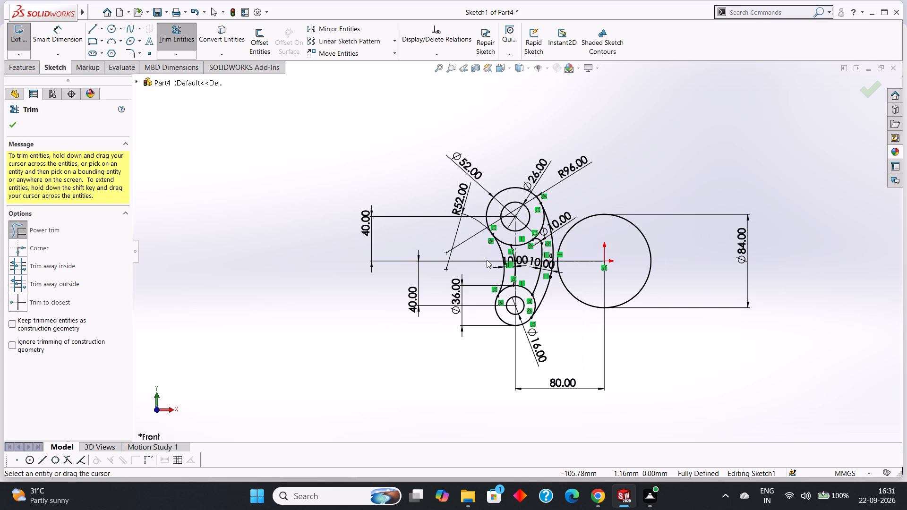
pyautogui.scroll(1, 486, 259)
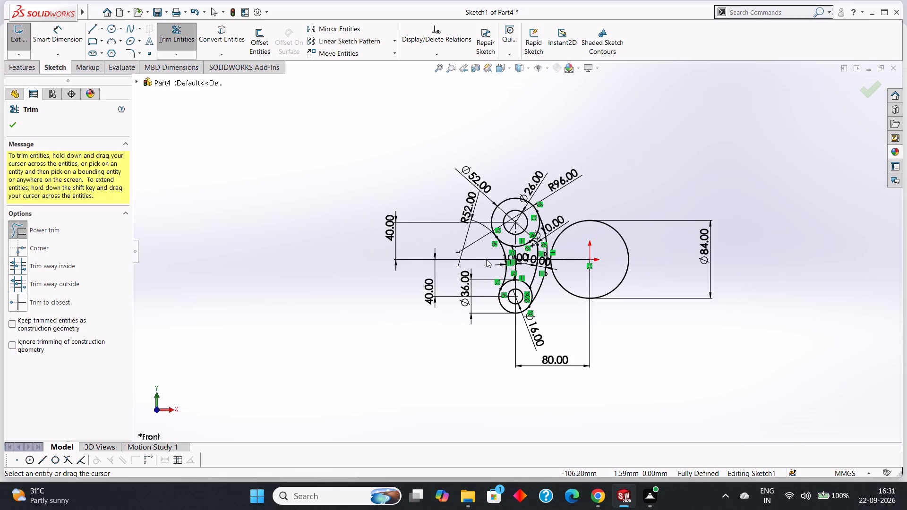
# Sketch a 5 mm radius circle just below the 52 mm circle, overlapping the inner offset of the 52 mm radius arc.
pyautogui.scroll(-7, 534, 259)
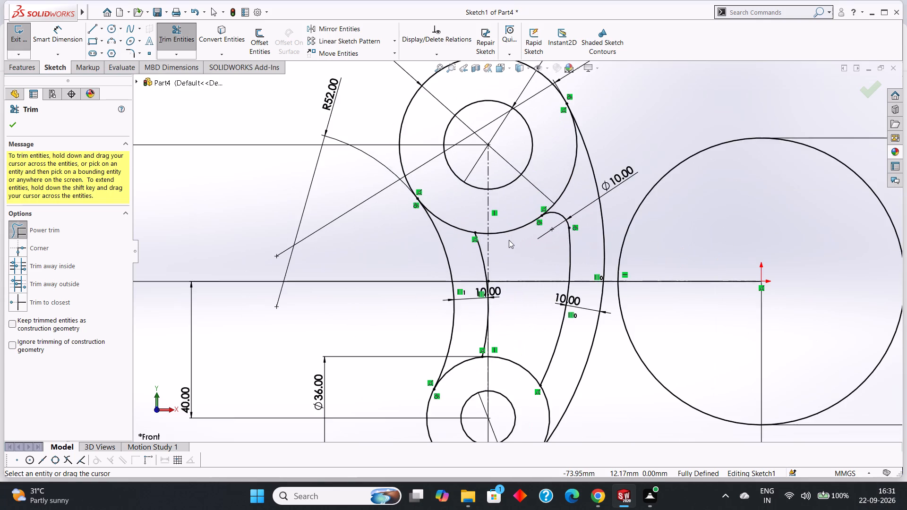
pyautogui.scroll(-1, 508, 240)
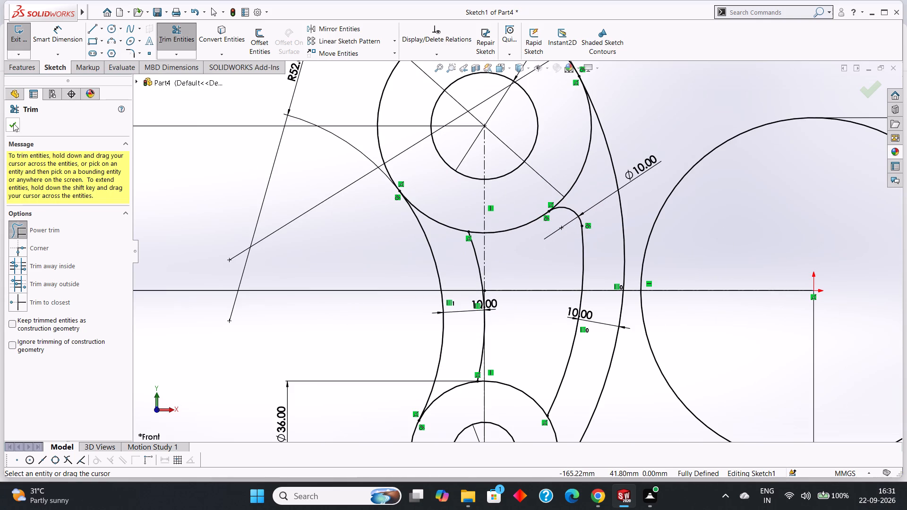
pyautogui.click(13, 123)
pyautogui.click(110, 25)
pyautogui.scroll(-2, 517, 251)
pyautogui.click(491, 259)
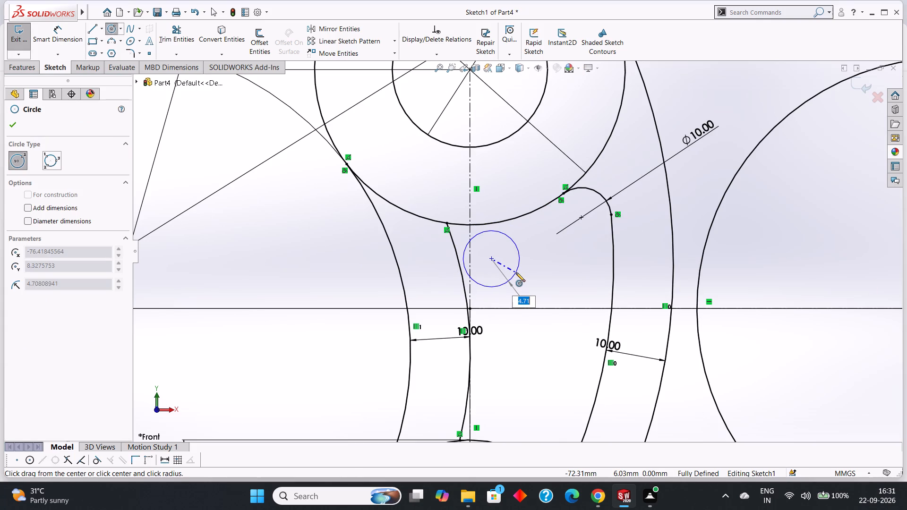
pyautogui.press('5')
pyautogui.press('Return')
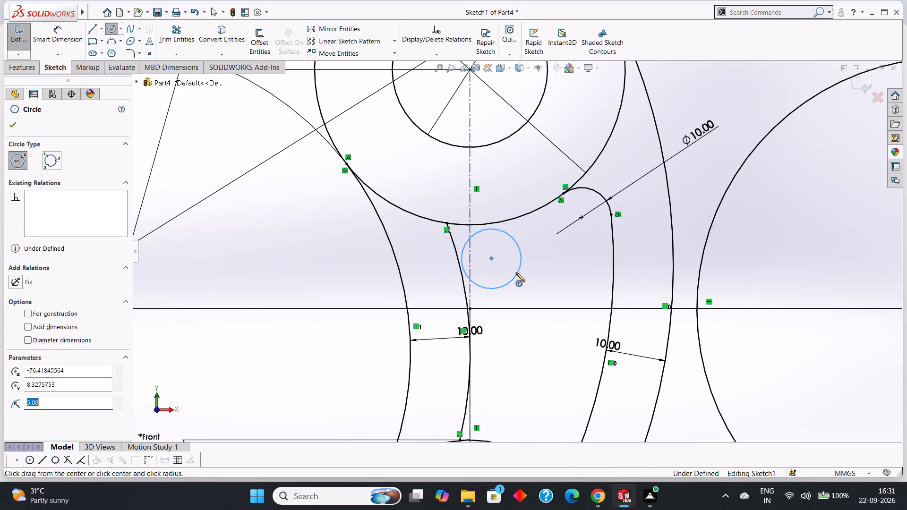
pyautogui.click(12, 131)
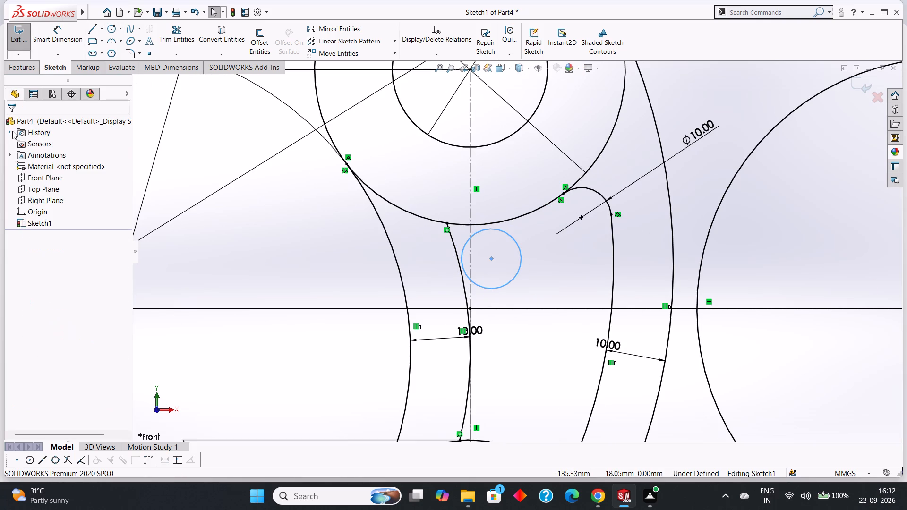
pyautogui.press('Escape')
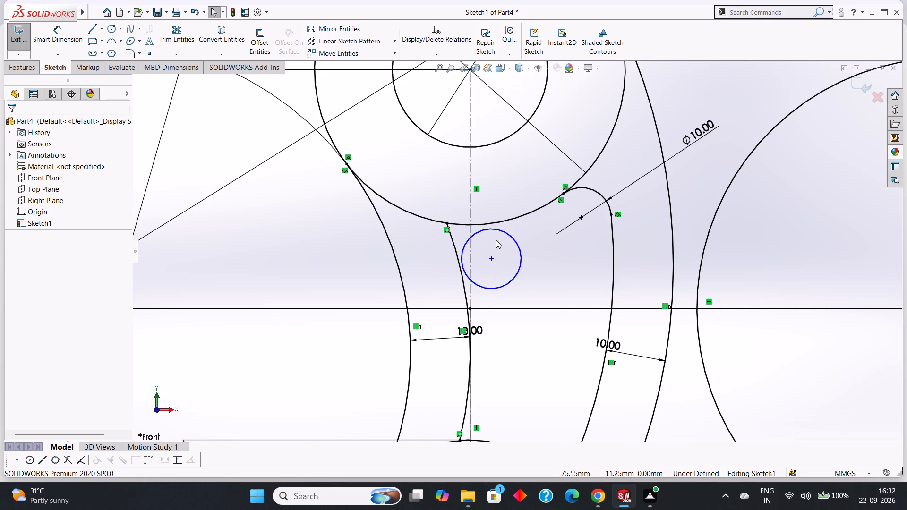
# Make the new 5 mm radius circle tangent to the 52 mm circle.
pyautogui.click(494, 230)
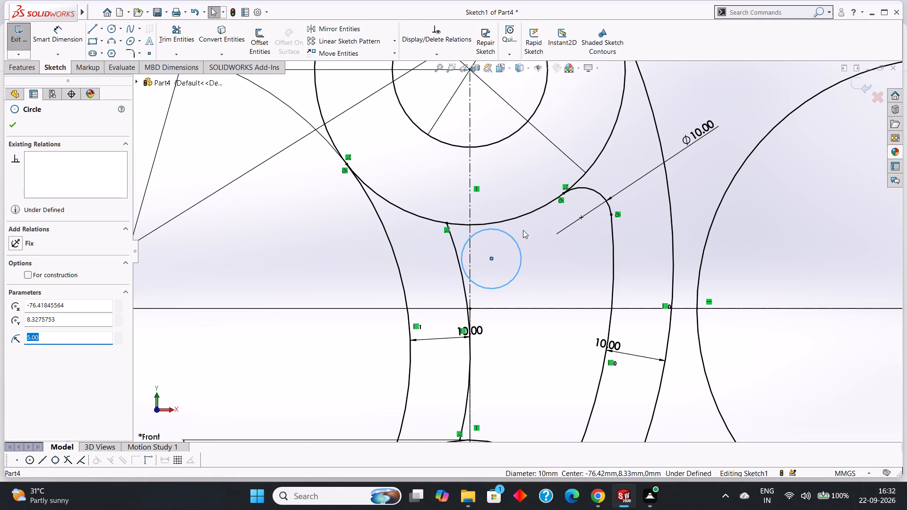
pyautogui.keyDown('ctrl'); pyautogui.click(521, 218); pyautogui.keyUp('ctrl')
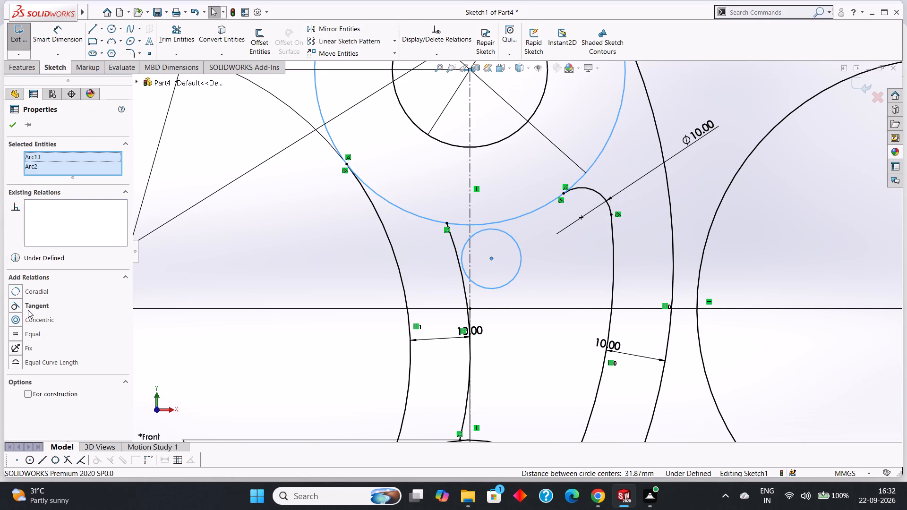
pyautogui.click(28, 310)
pyautogui.click(17, 121)
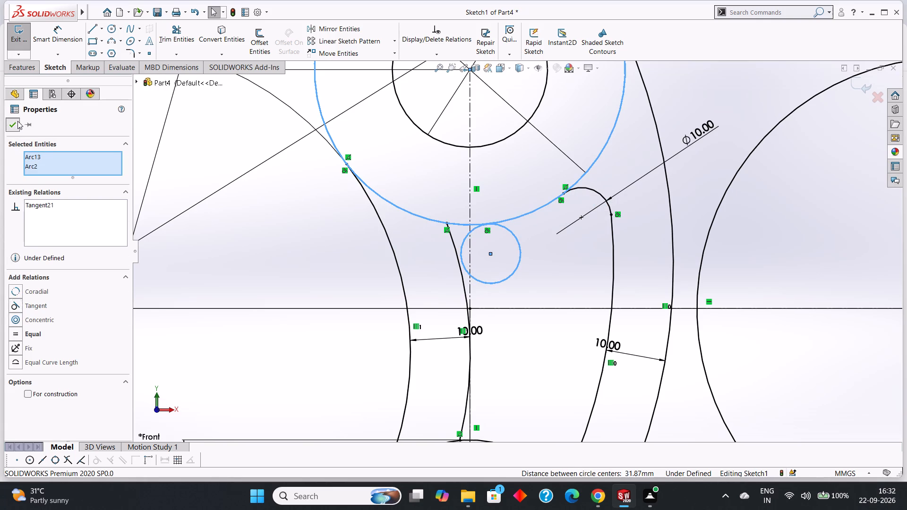
# Make the new 5 mm radius circle tangent to the inner offset of the 52 mm radius arc.
pyautogui.click(473, 232)
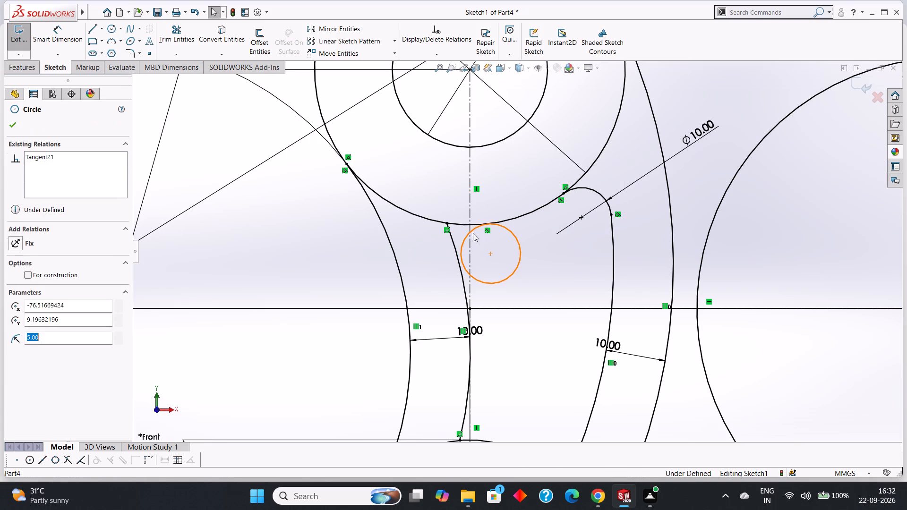
pyautogui.keyDown('ctrl'); pyautogui.click(453, 243); pyautogui.keyUp('ctrl')
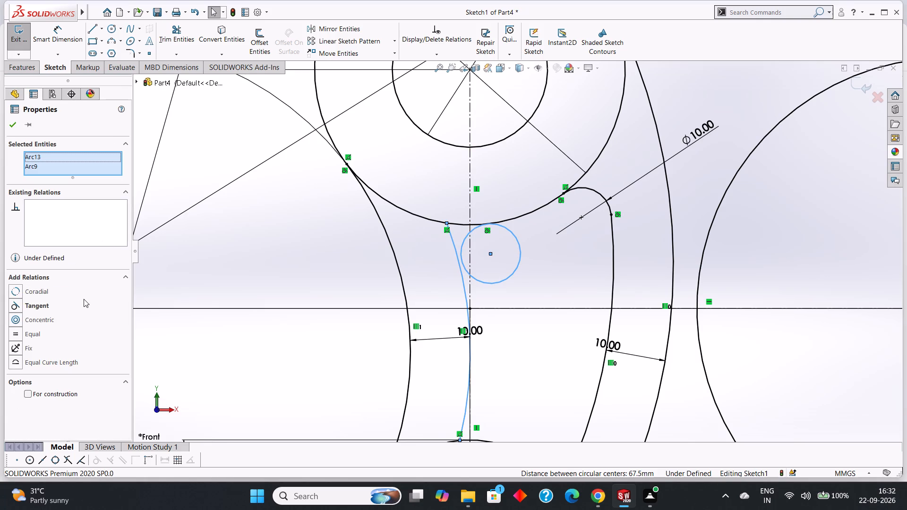
pyautogui.click(43, 307)
pyautogui.click(12, 126)
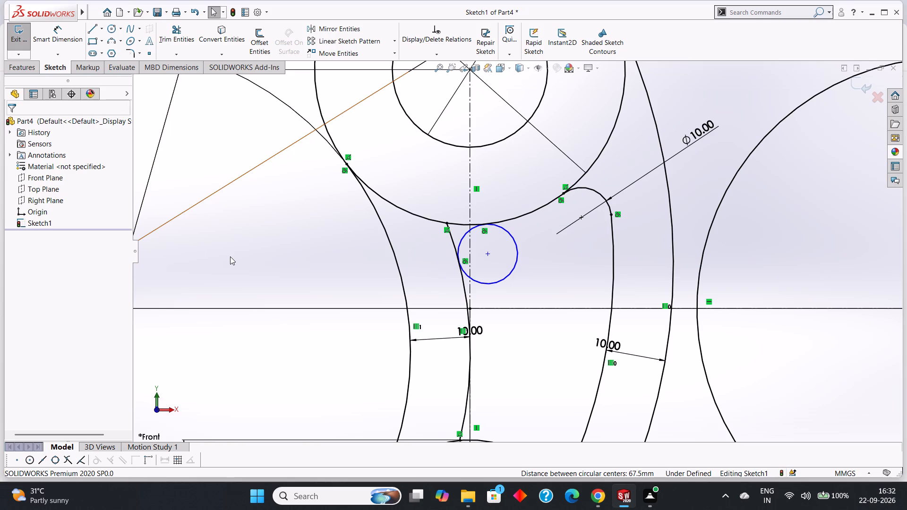
# Dimension the new tangent circle's diameter as 10 mm.
pyautogui.scroll(1, 230, 256)
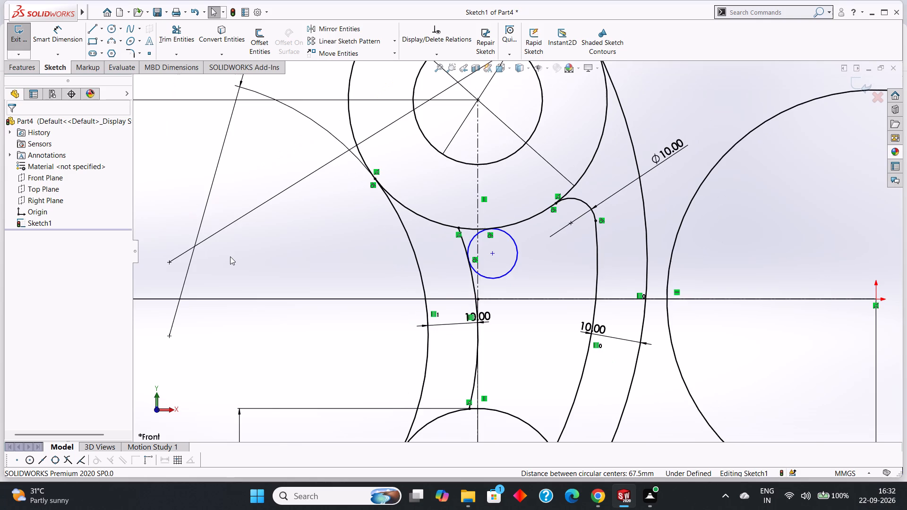
pyautogui.scroll(2, 230, 256)
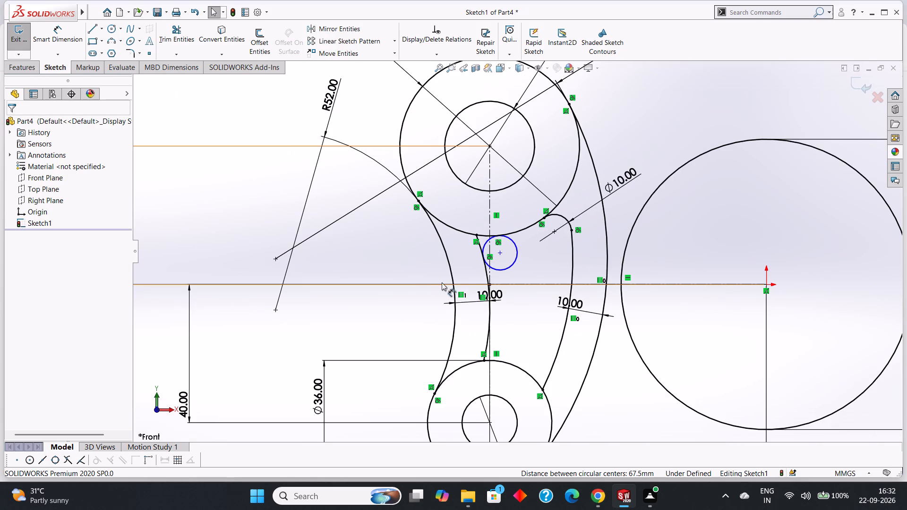
pyautogui.click(70, 29)
pyautogui.click(505, 268)
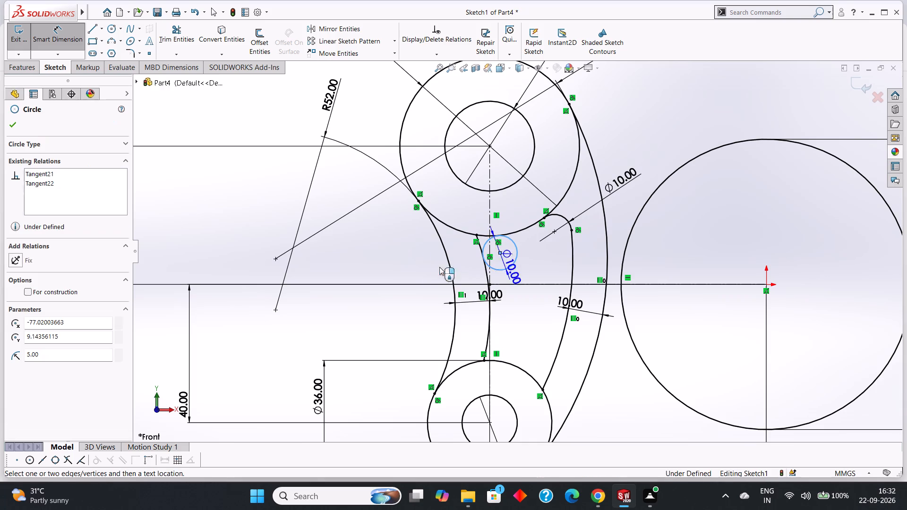
pyautogui.click(418, 263)
pyautogui.click(377, 249)
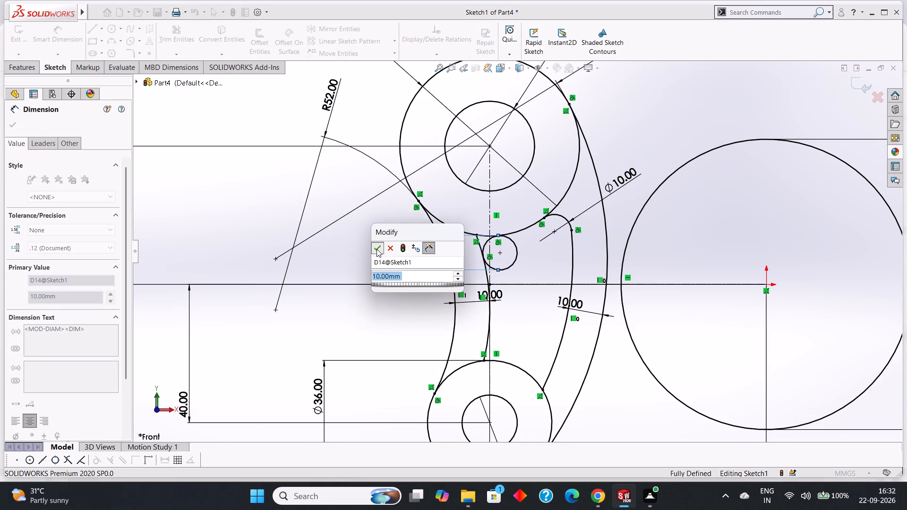
pyautogui.click(15, 126)
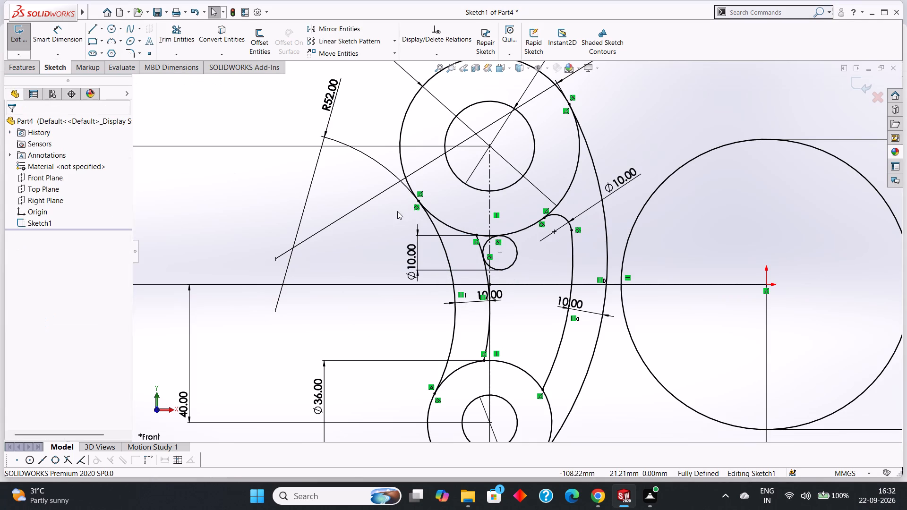
# Trim the offset arc end above its tangent point and the 10 mm circle's inner portion, leaving a rounded corner.
pyautogui.click(179, 35)
pyautogui.scroll(-7, 513, 266)
pyautogui.moveTo(394, 191); pyautogui.dragTo(410, 178)
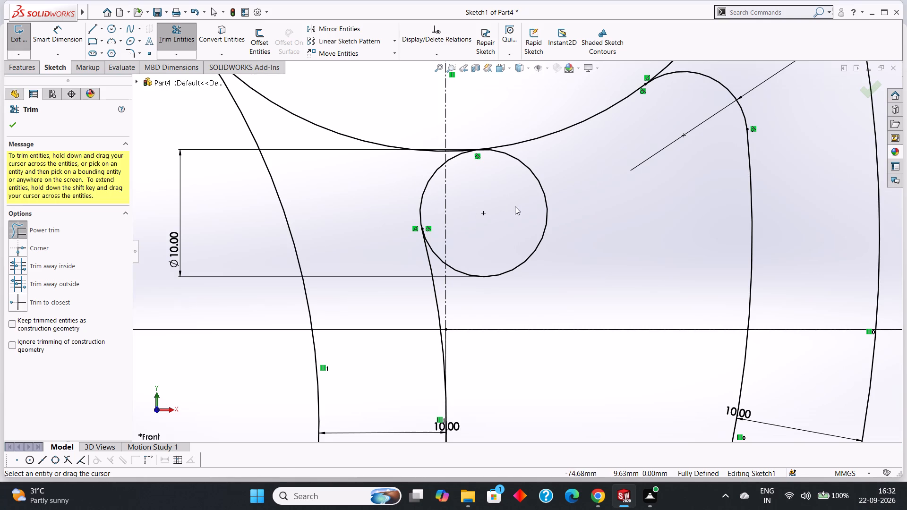
pyautogui.moveTo(517, 204); pyautogui.dragTo(554, 231)
pyautogui.scroll(-2, 493, 261)
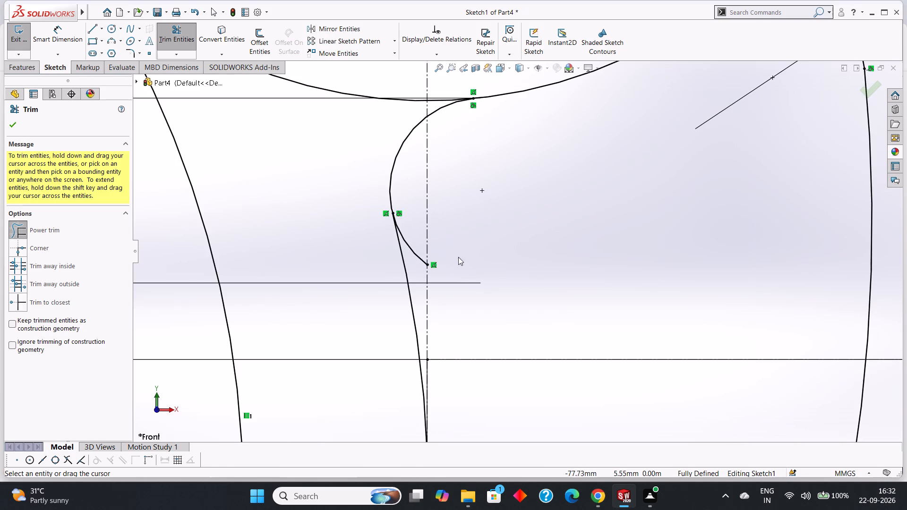
pyautogui.moveTo(412, 263); pyautogui.dragTo(418, 246)
# Trim the 52 mm circle's portion between the 52 mm radius arc's tangent point and the vertical centerline.
pyautogui.scroll(6, 524, 246)
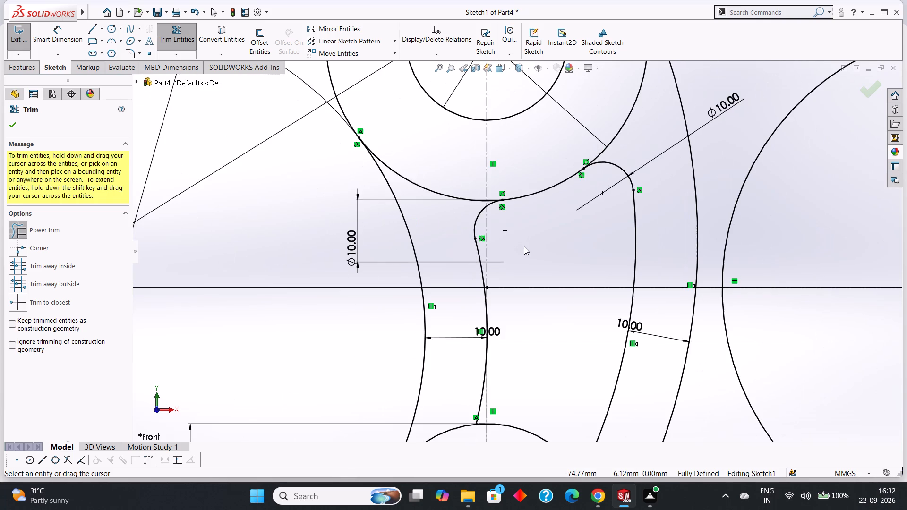
pyautogui.moveTo(425, 195); pyautogui.dragTo(426, 186)
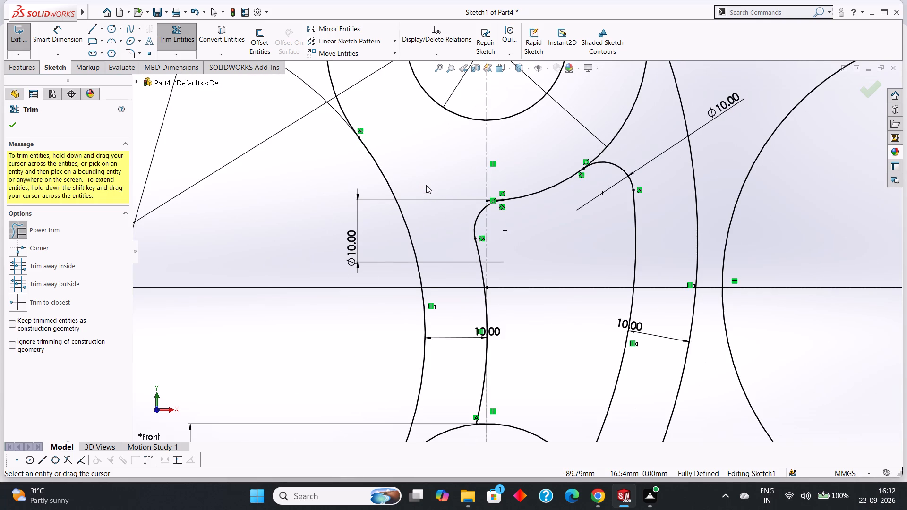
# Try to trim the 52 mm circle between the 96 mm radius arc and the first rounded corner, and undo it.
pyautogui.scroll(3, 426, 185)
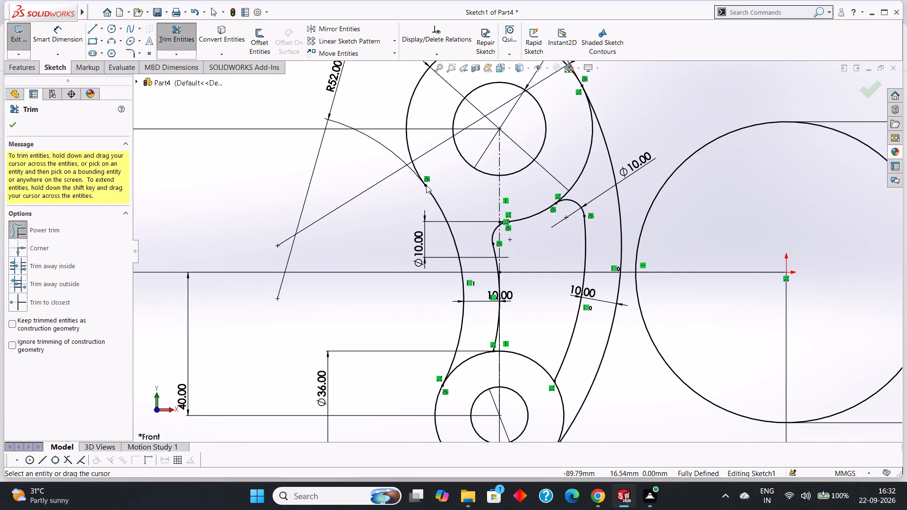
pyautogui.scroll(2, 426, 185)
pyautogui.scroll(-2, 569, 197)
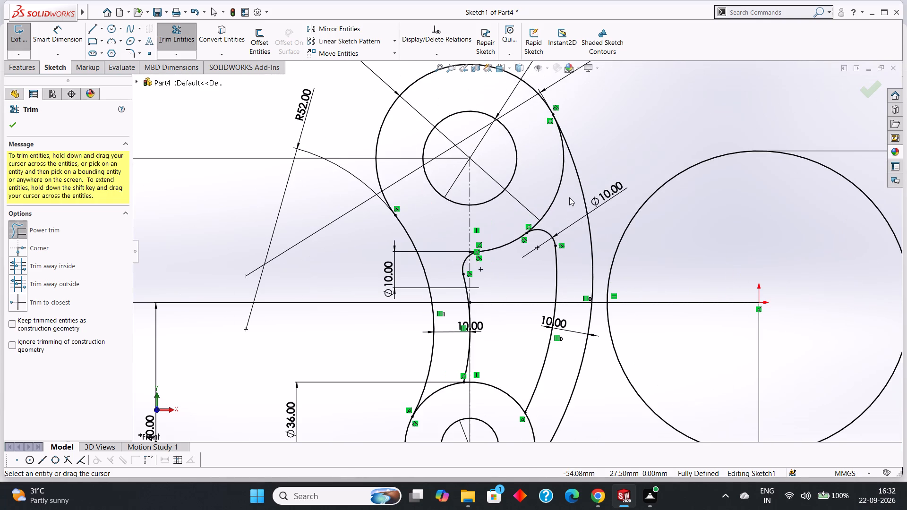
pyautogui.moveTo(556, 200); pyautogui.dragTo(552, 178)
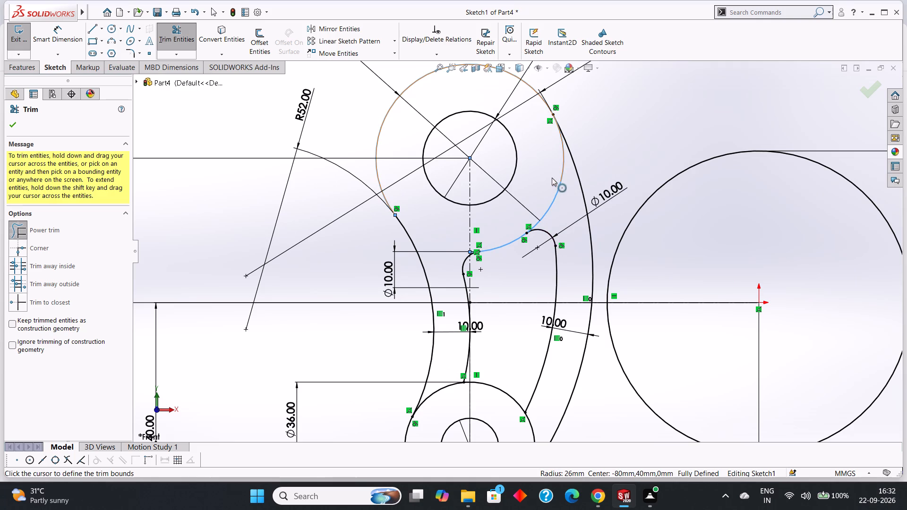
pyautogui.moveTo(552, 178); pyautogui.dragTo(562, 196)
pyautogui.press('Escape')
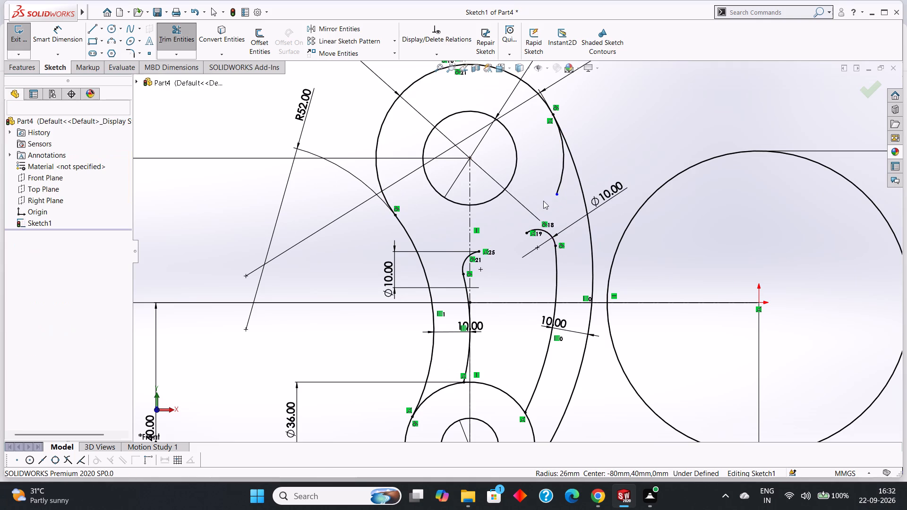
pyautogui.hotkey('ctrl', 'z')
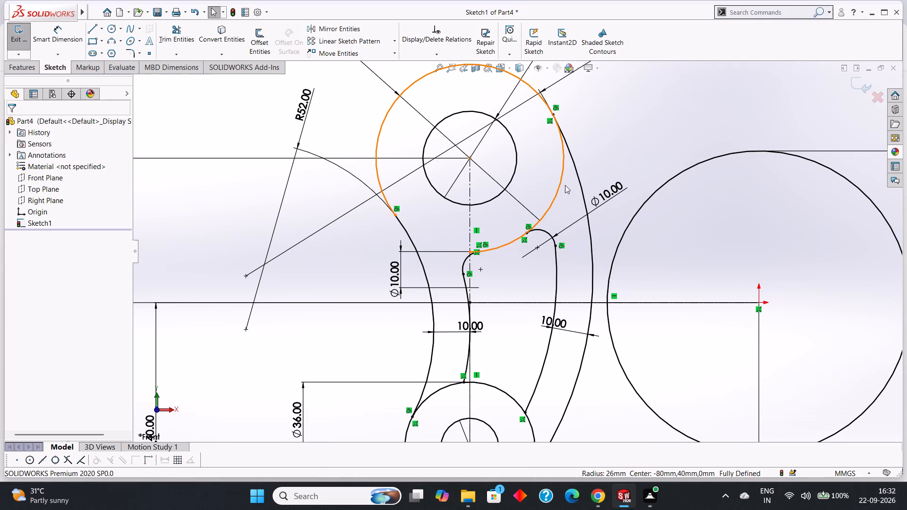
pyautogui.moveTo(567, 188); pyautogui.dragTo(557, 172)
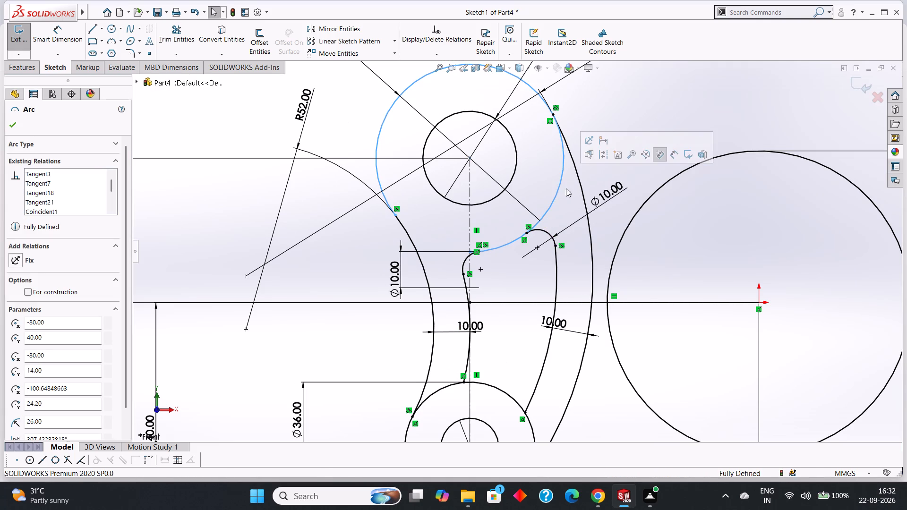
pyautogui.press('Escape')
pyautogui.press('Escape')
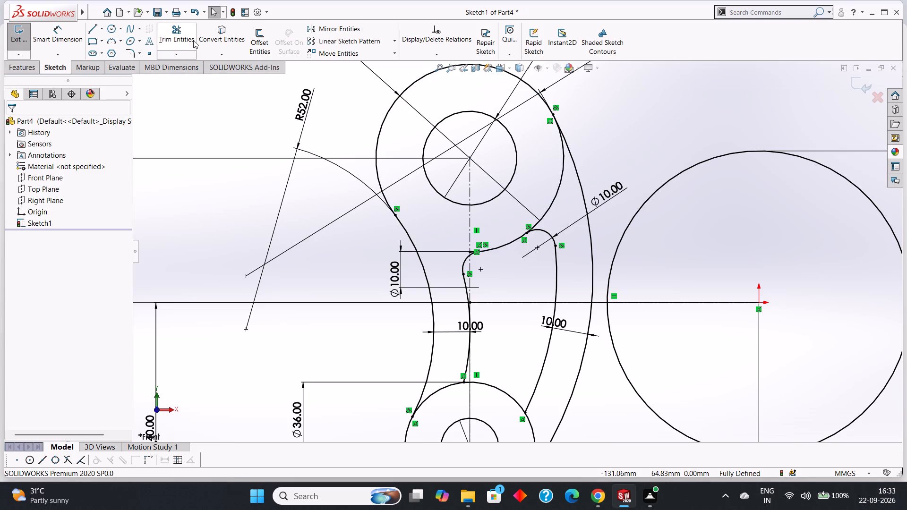
# Trim the 52 mm circle's portion between the 96 mm radius arc's tangent point and the first rounded corner of the inner profile.
pyautogui.click(182, 34)
pyautogui.moveTo(551, 165); pyautogui.dragTo(566, 188)
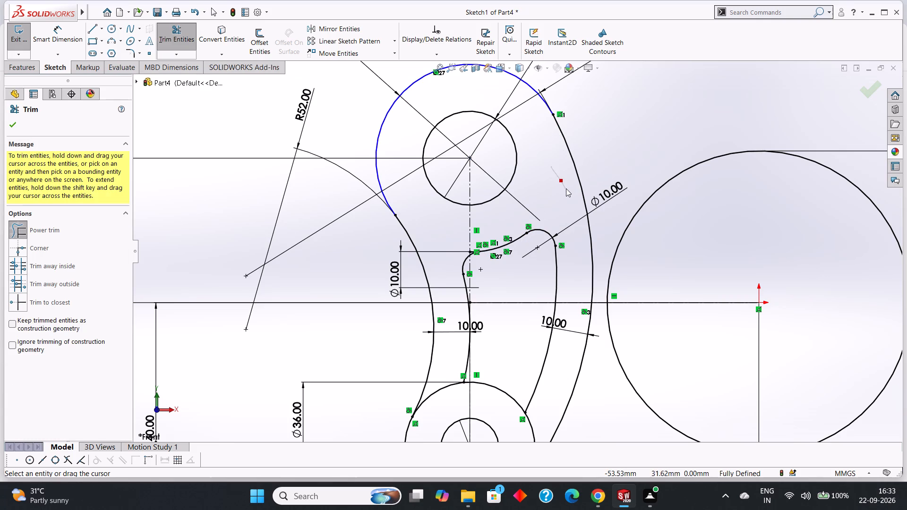
pyautogui.moveTo(566, 188); pyautogui.dragTo(566, 189)
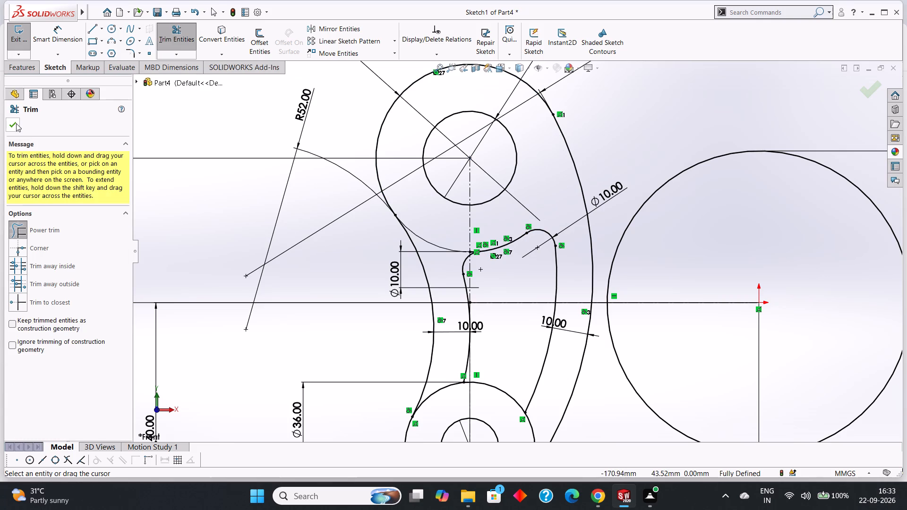
pyautogui.click(16, 123)
# Sketch a 5 mm radius circle just above the 36 mm circle, overlapping the inner offset of the 52 mm radius arc.
pyautogui.scroll(2, 480, 212)
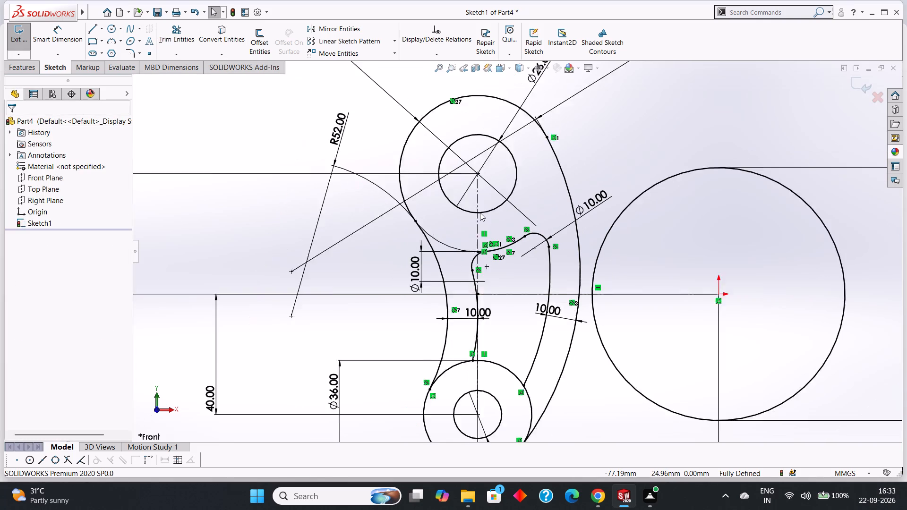
pyautogui.scroll(2, 480, 212)
pyautogui.scroll(-2, 506, 278)
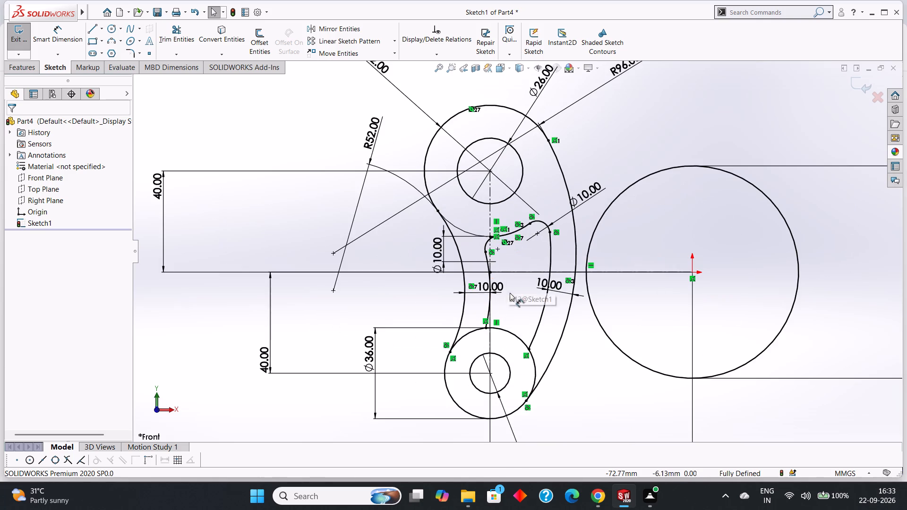
pyautogui.scroll(-3, 512, 297)
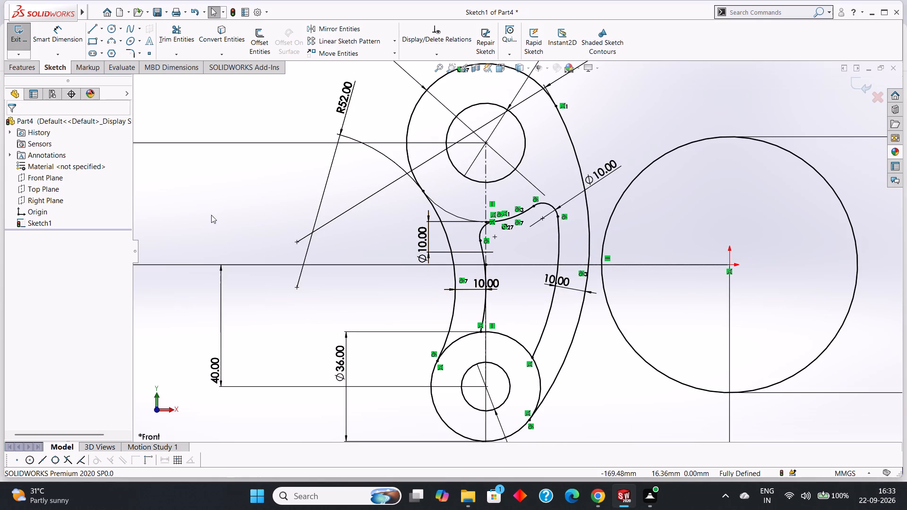
pyautogui.click(113, 29)
pyautogui.scroll(-4, 474, 324)
pyautogui.scroll(-2, 531, 319)
pyautogui.click(538, 271)
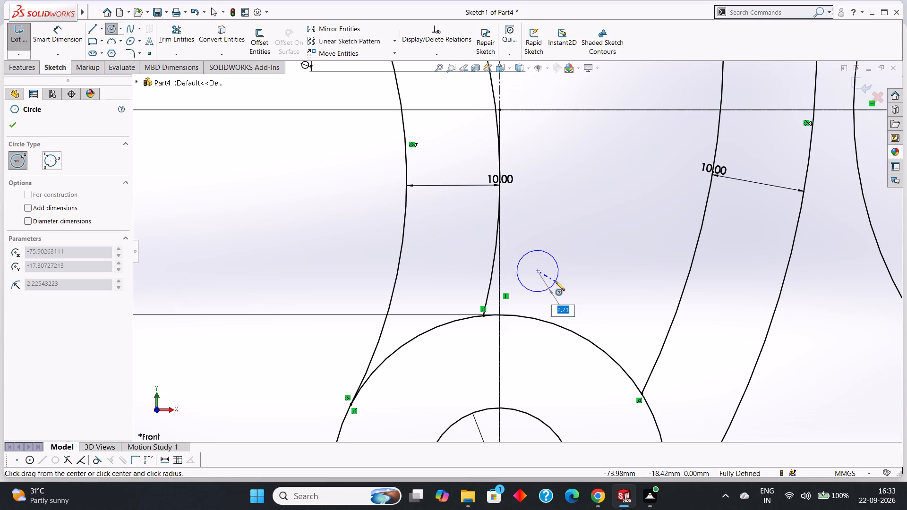
pyautogui.press('5')
pyautogui.press('Return')
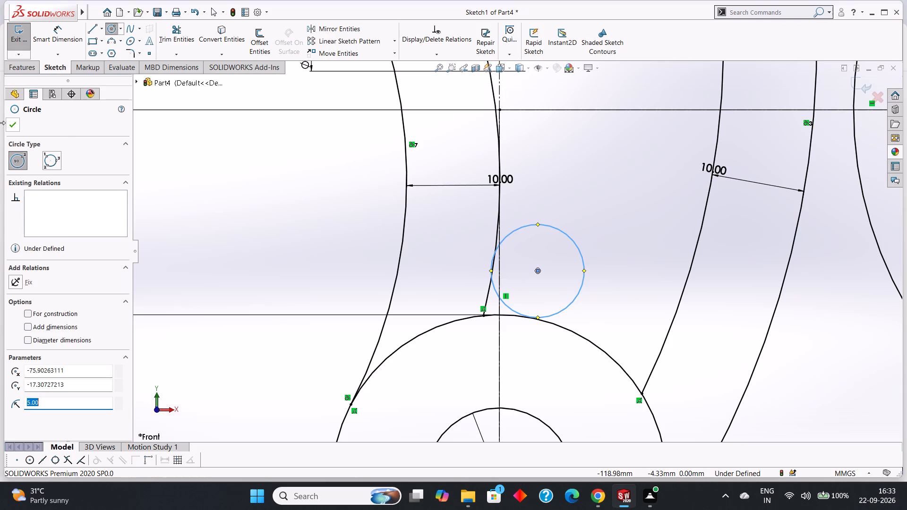
pyautogui.click(11, 126)
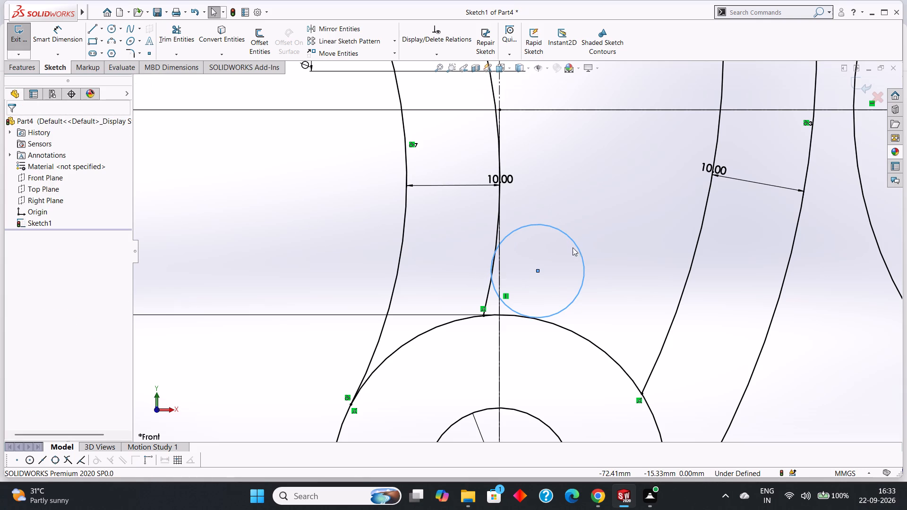
pyautogui.press('Escape')
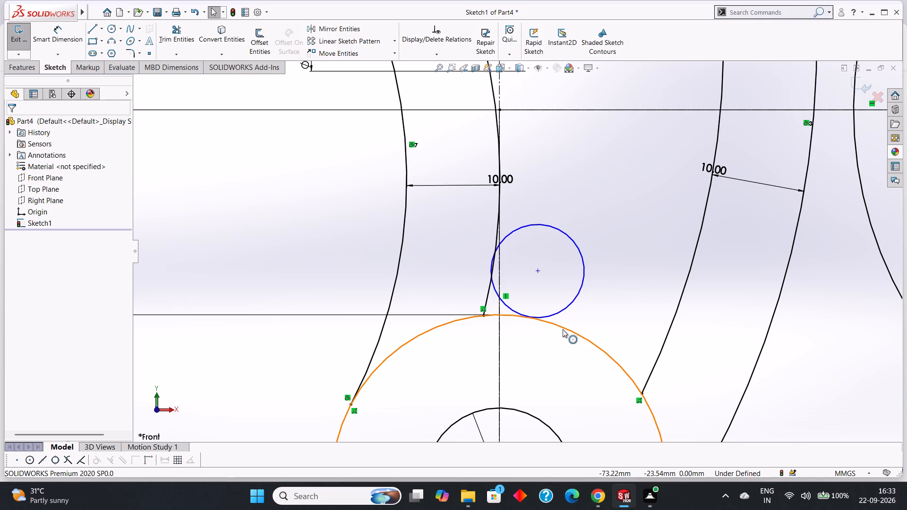
# Make the new 5 mm radius circle tangent to the 36 mm circle.
pyautogui.click(563, 329)
pyautogui.keyDown('ctrl'); pyautogui.click(577, 245); pyautogui.keyUp('ctrl')
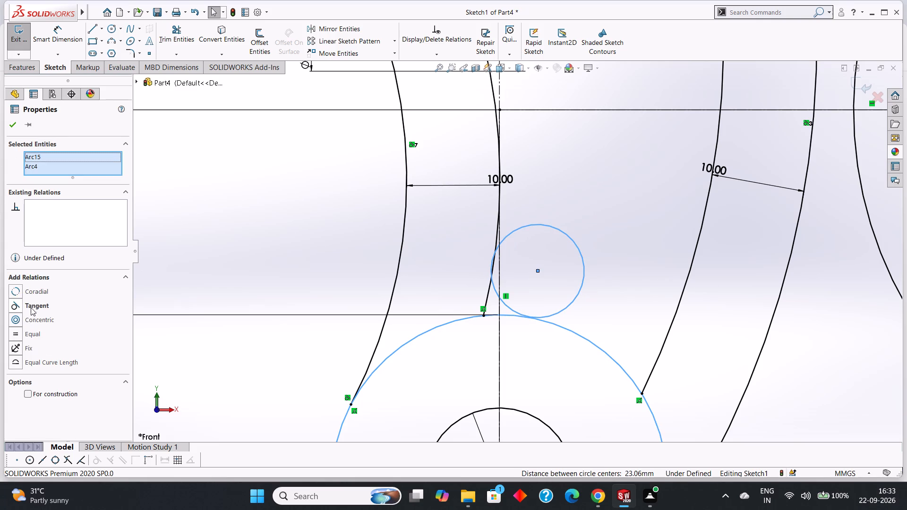
pyautogui.click(33, 305)
pyautogui.click(9, 129)
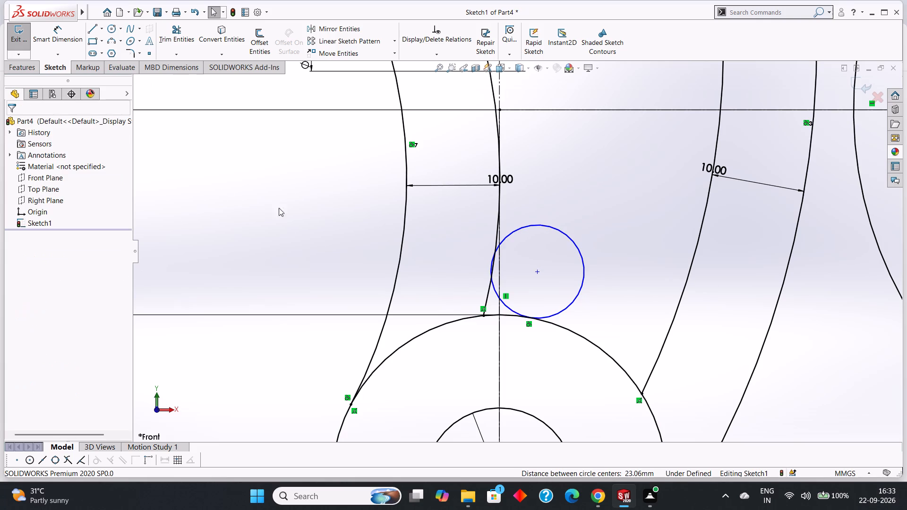
# Make the same 5 mm radius circle tangent to the inner offset of the 52 mm radius arc.
pyautogui.scroll(-2, 548, 303)
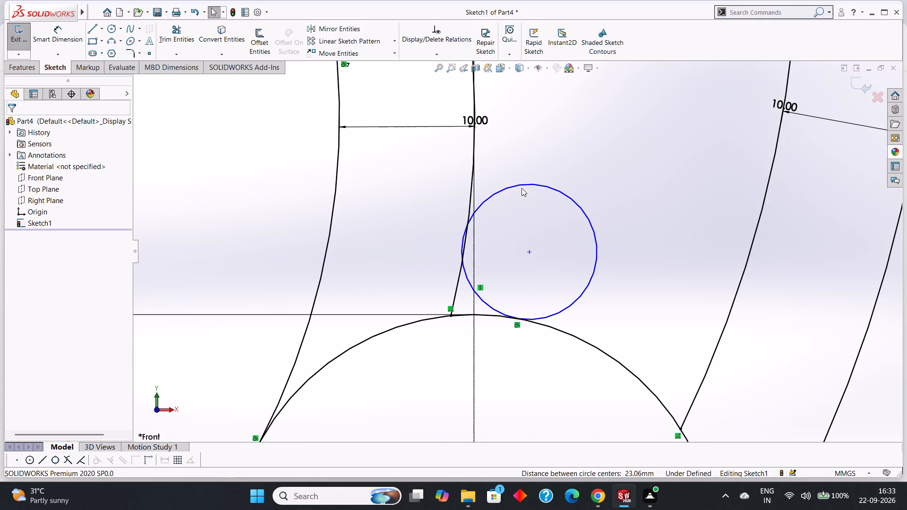
pyautogui.click(522, 185)
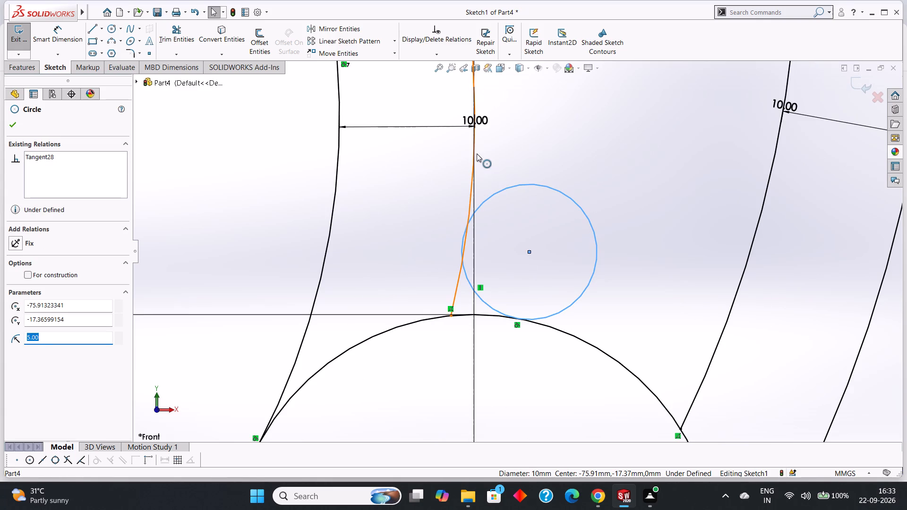
pyautogui.keyDown('ctrl'); pyautogui.click(475, 152); pyautogui.keyUp('ctrl')
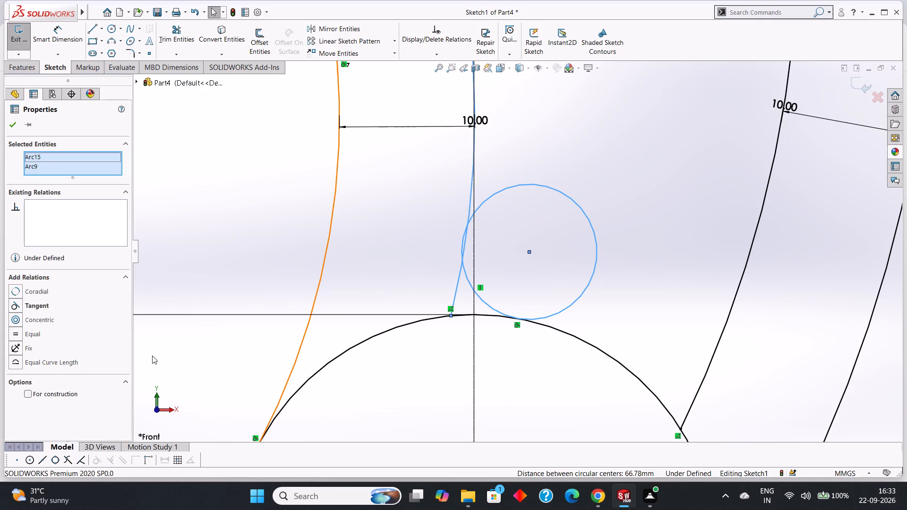
pyautogui.click(41, 305)
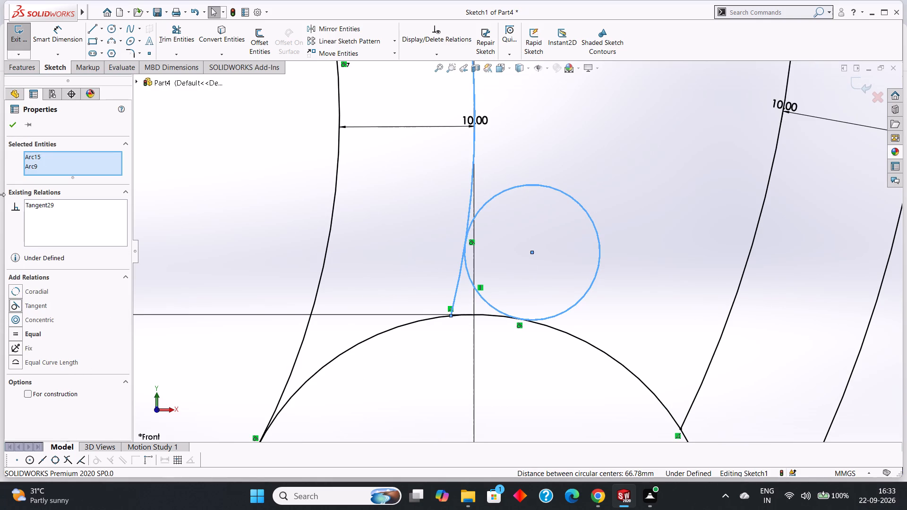
pyautogui.click(6, 128)
pyautogui.scroll(3, 488, 246)
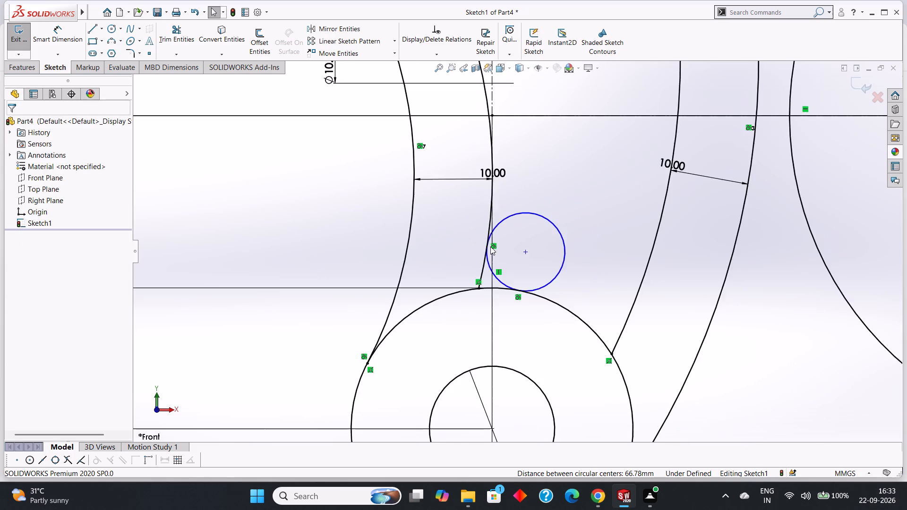
# Dimension the diameter of the circle tangent to the 36 mm circle and the left inner offset arc as 10 mm.
pyautogui.scroll(3, 490, 246)
pyautogui.scroll(3, 549, 269)
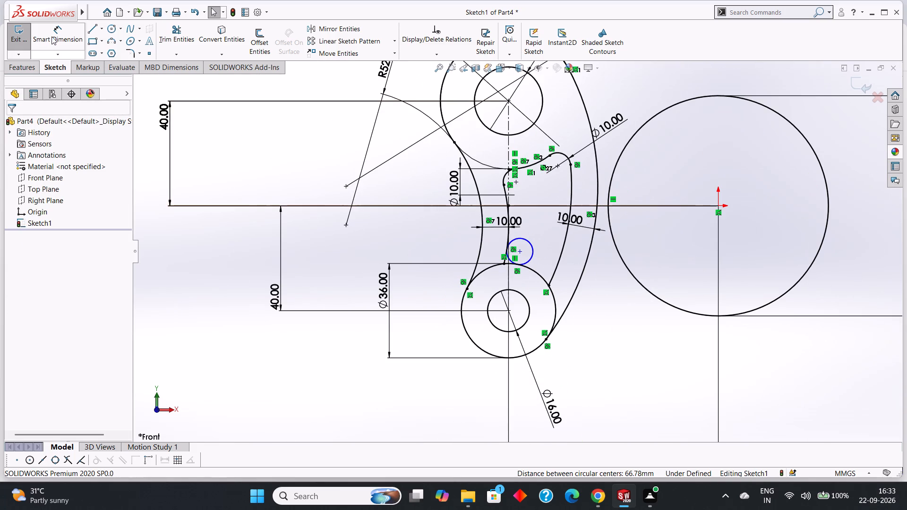
pyautogui.click(52, 36)
pyautogui.click(530, 242)
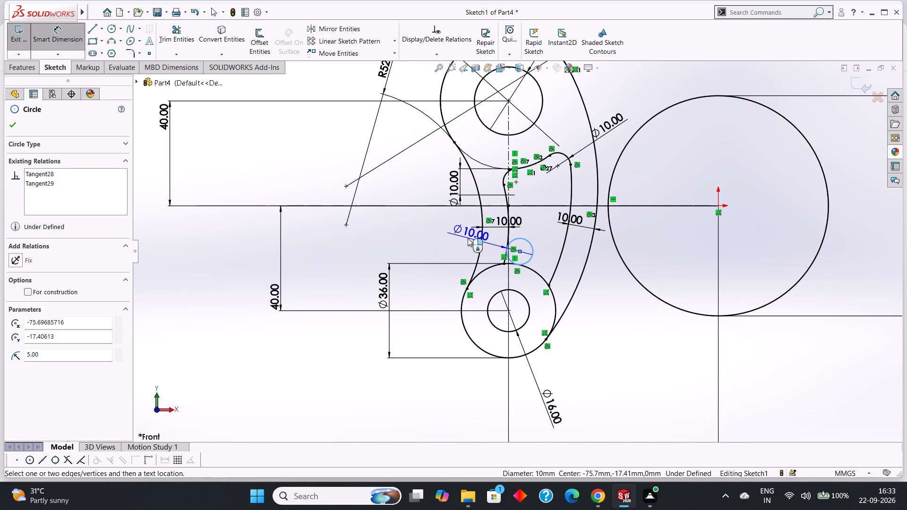
pyautogui.click(458, 235)
pyautogui.click(417, 225)
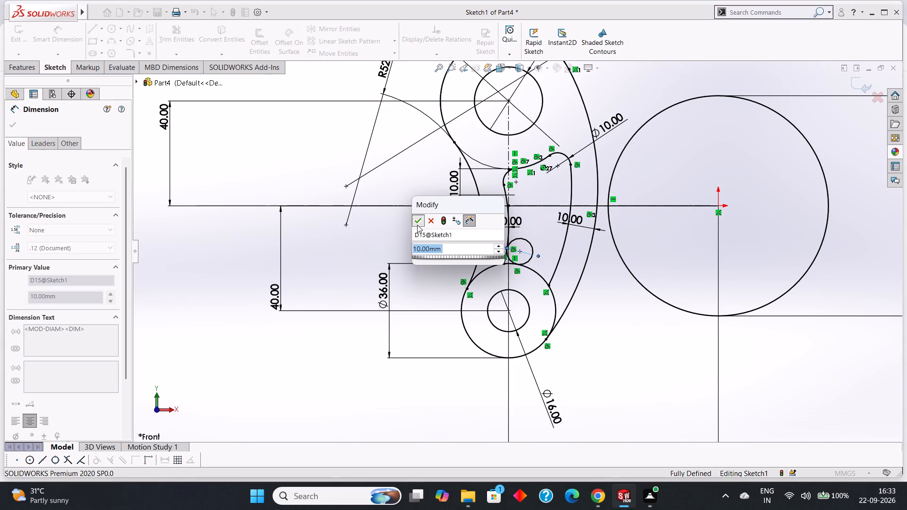
pyautogui.click(19, 129)
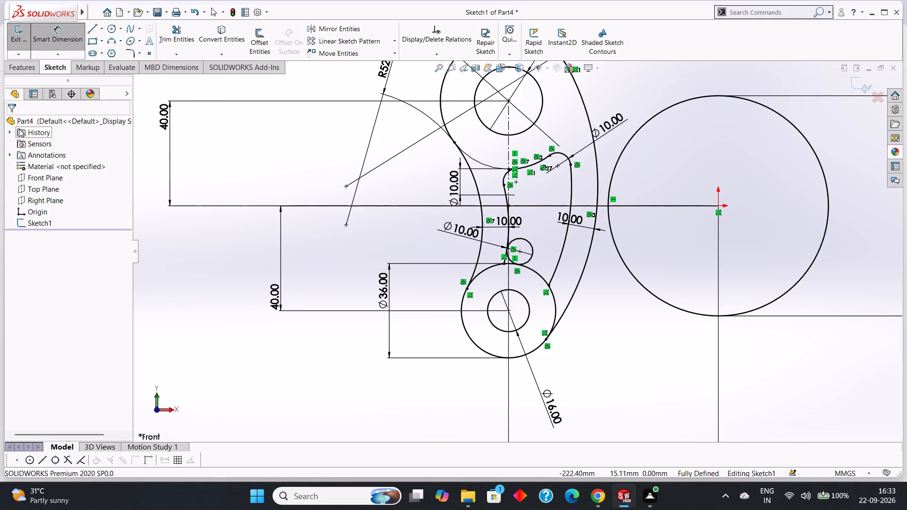
# Trim away the outer part of that 10 mm circle, keeping its lower-left arc as the profile's corner.
pyautogui.scroll(-2, 496, 252)
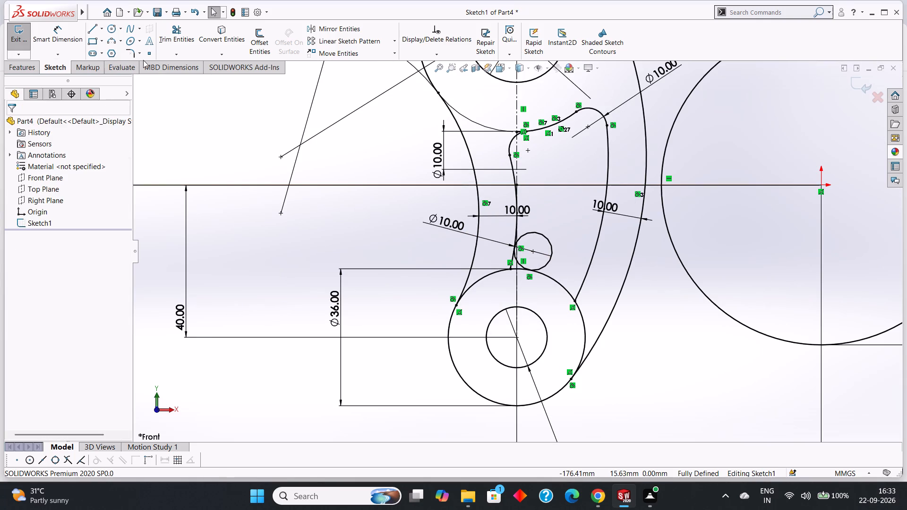
pyautogui.click(169, 31)
pyautogui.scroll(-3, 547, 249)
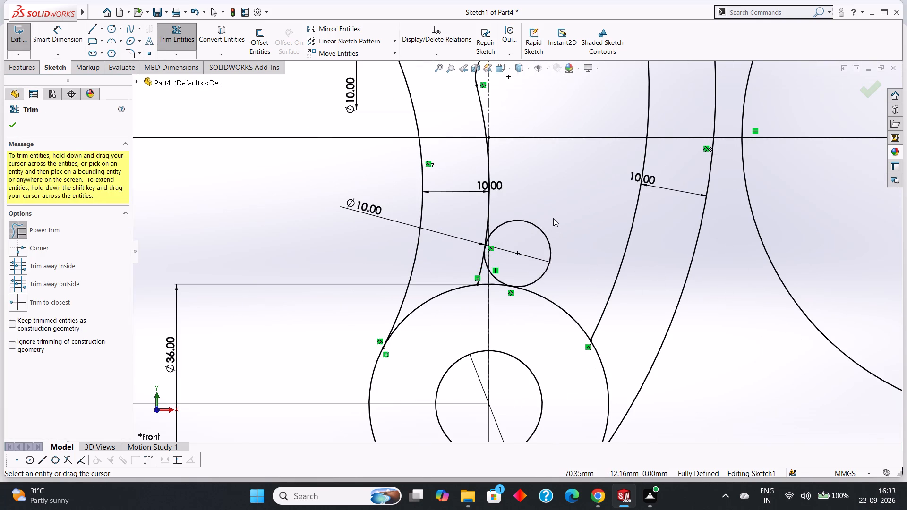
pyautogui.scroll(-1, 553, 218)
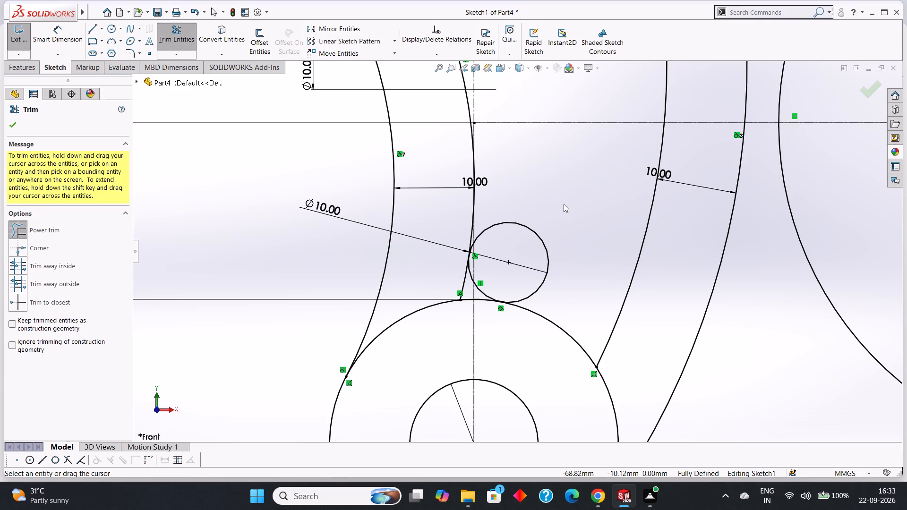
pyautogui.moveTo(565, 198); pyautogui.dragTo(538, 238)
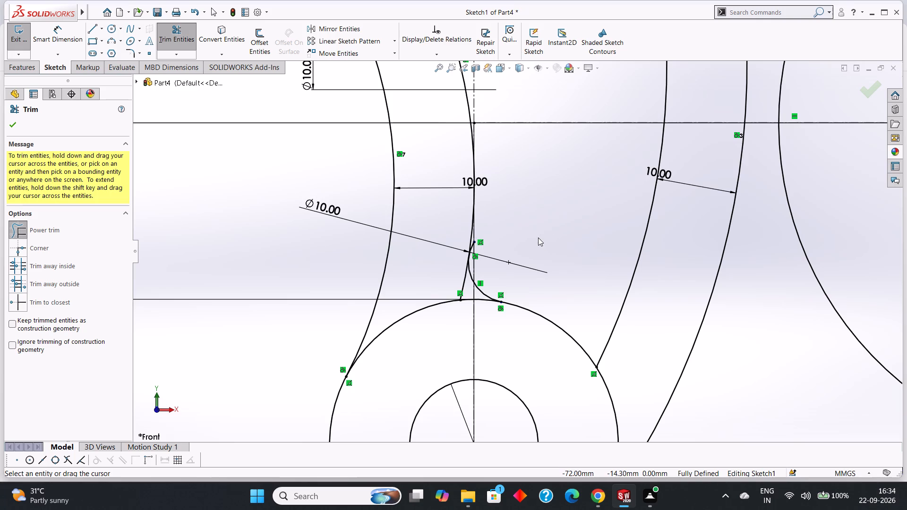
# Trim the left inner offset arc below its tangent point and the leftover corner-arc stub above it.
pyautogui.scroll(-2, 538, 238)
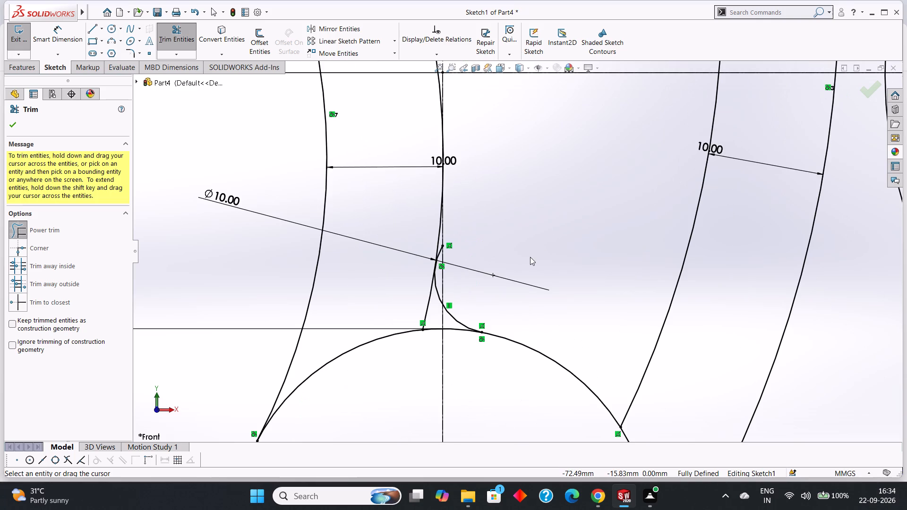
pyautogui.scroll(-3, 419, 294)
pyautogui.moveTo(428, 272); pyautogui.dragTo(456, 311)
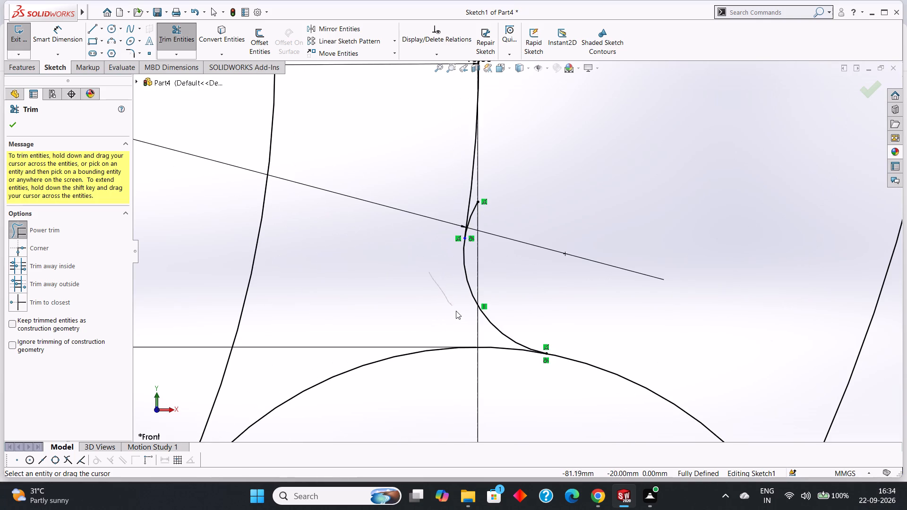
pyautogui.moveTo(456, 311); pyautogui.dragTo(456, 312)
pyautogui.scroll(4, 449, 301)
pyautogui.scroll(-5, 526, 211)
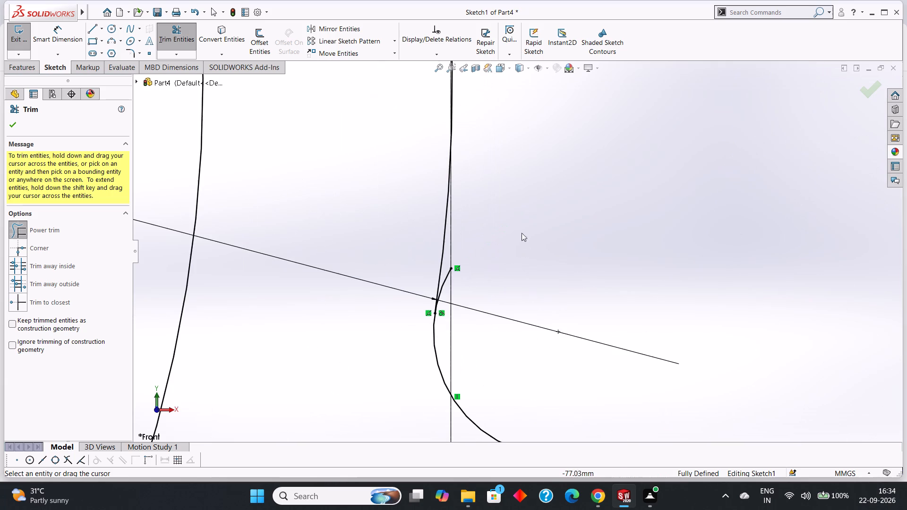
pyautogui.scroll(-7, 476, 277)
pyautogui.moveTo(408, 285); pyautogui.dragTo(400, 234)
pyautogui.scroll(4, 399, 234)
pyautogui.scroll(10, 603, 284)
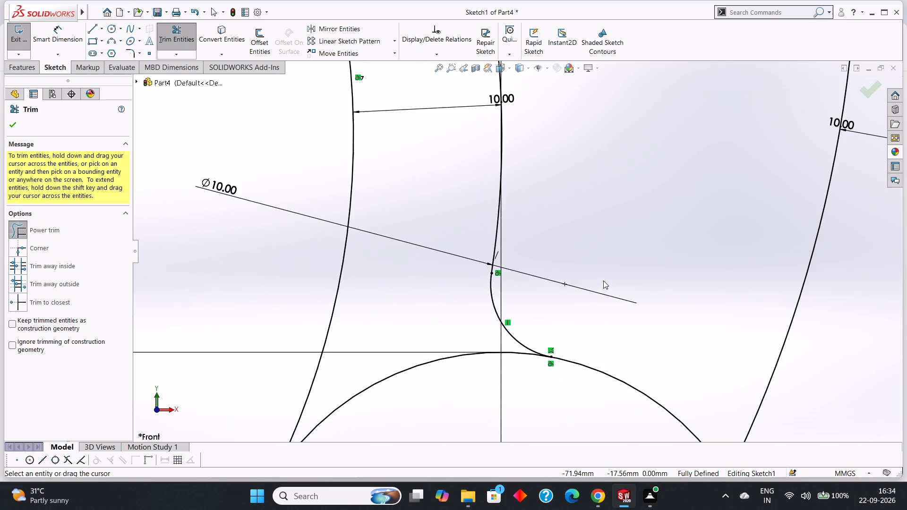
pyautogui.scroll(7, 603, 280)
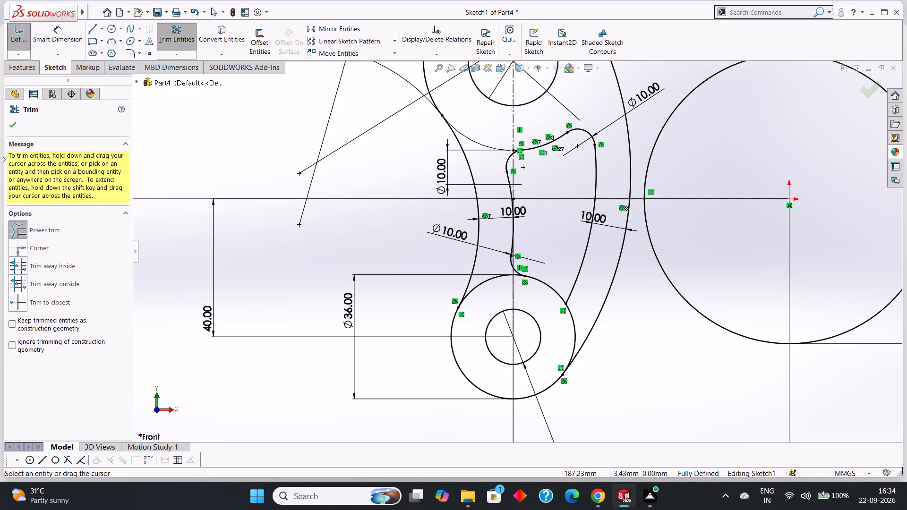
pyautogui.click(13, 127)
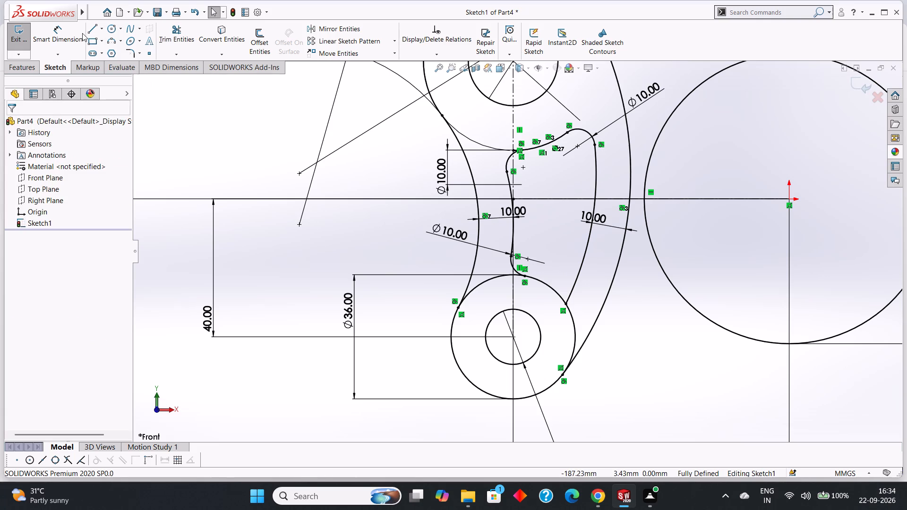
# Sketch a 5 mm radius circle above the 36 mm circle, just inside the link's right inner offset arc.
pyautogui.click(111, 28)
pyautogui.scroll(-3, 545, 276)
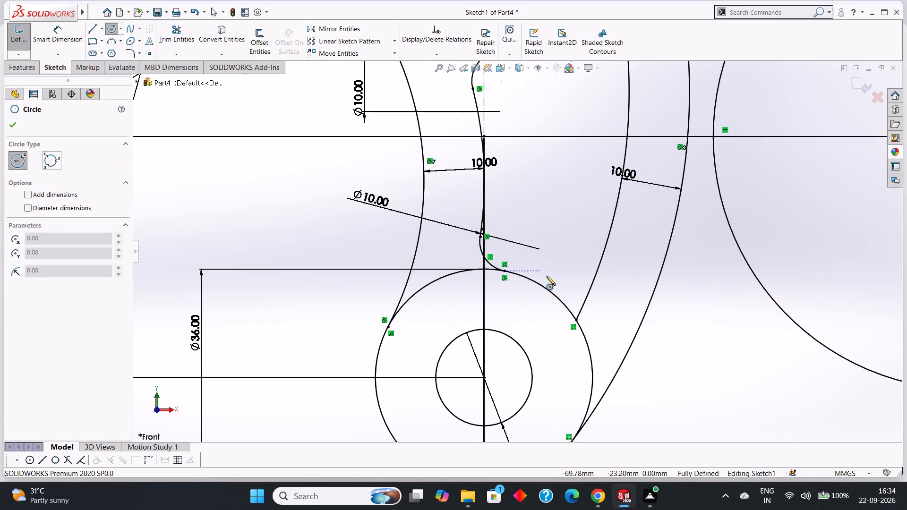
pyautogui.click(565, 253)
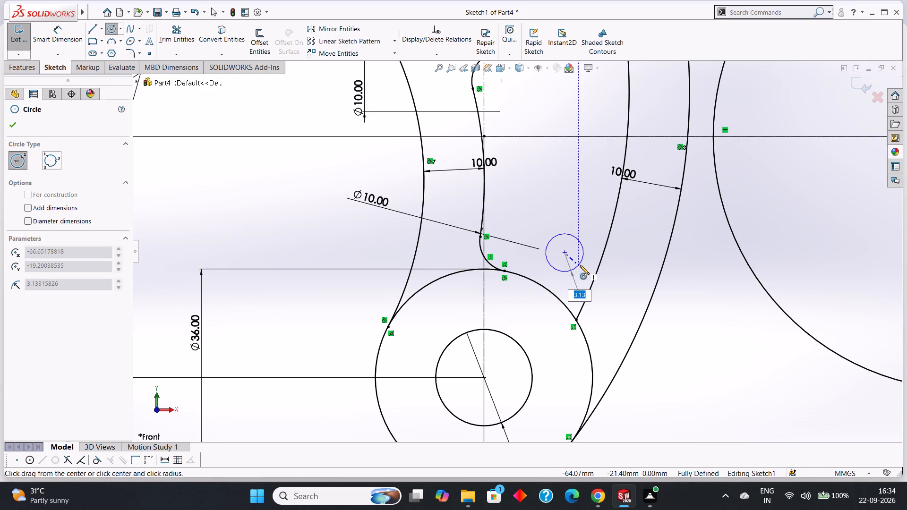
pyautogui.press('5')
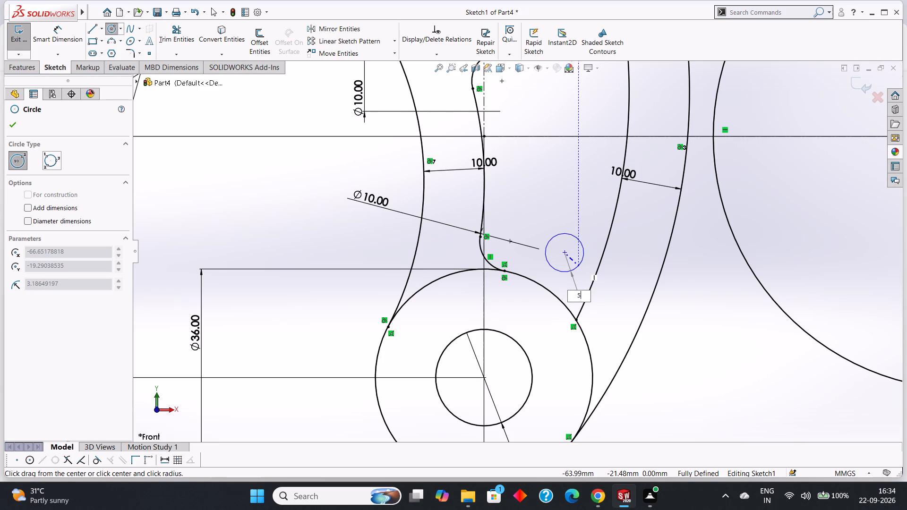
pyautogui.press('Return')
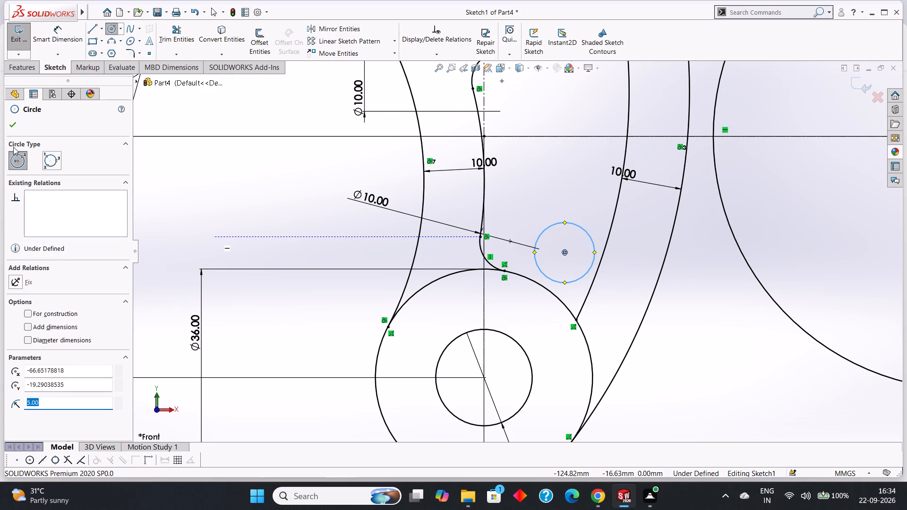
pyautogui.click(15, 127)
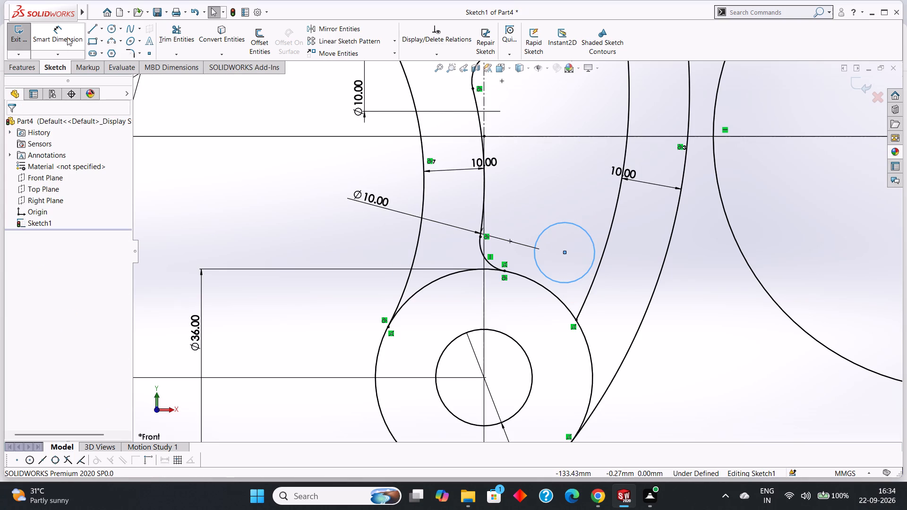
# Dimension the new circle's diameter as 10 mm.
pyautogui.click(67, 37)
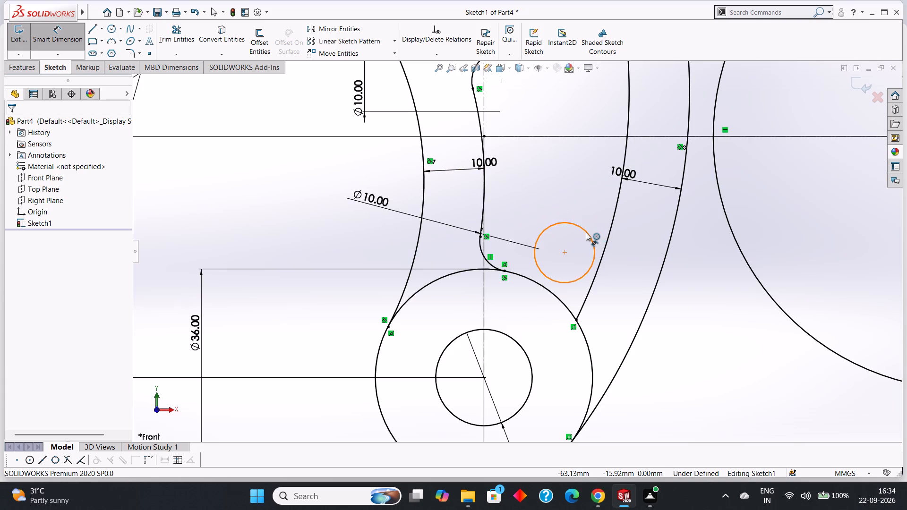
pyautogui.click(586, 232)
pyautogui.click(636, 247)
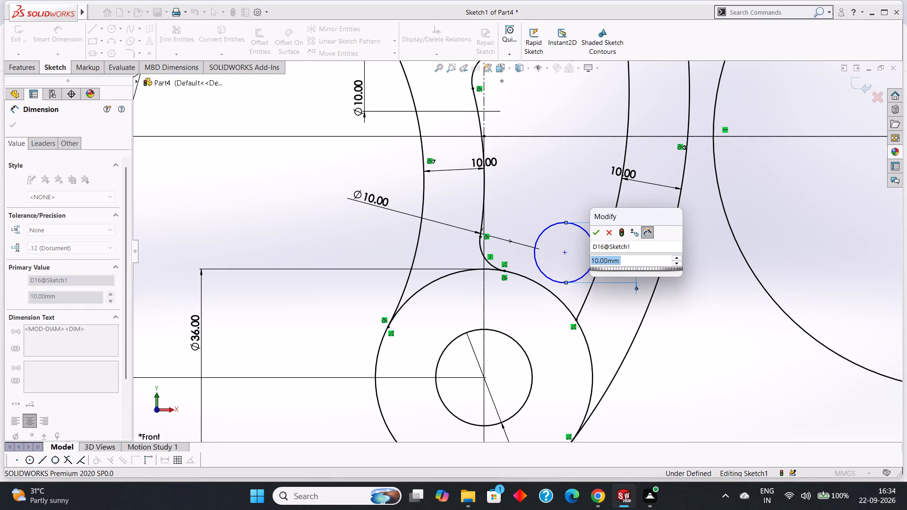
pyautogui.click(594, 238)
pyautogui.click(17, 130)
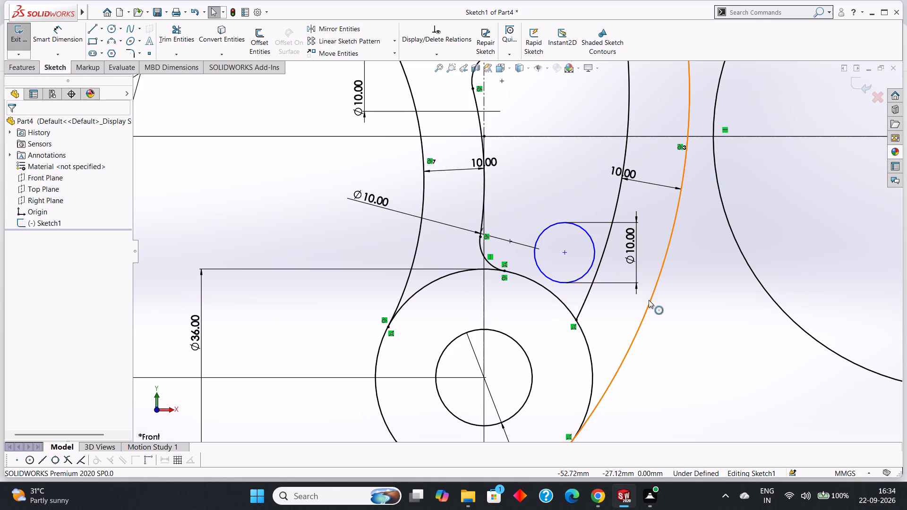
# Make the new 10 mm circle tangent to the link's right inner offset arc.
pyautogui.scroll(2, 604, 277)
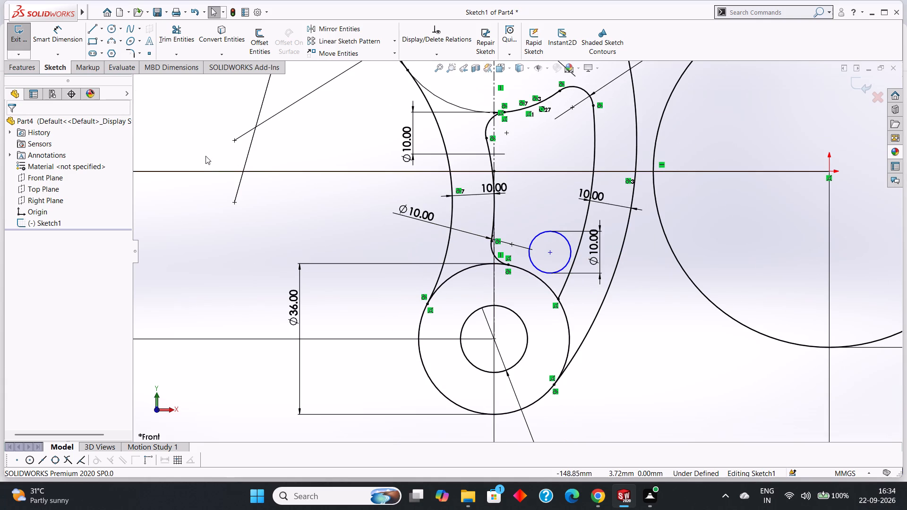
pyautogui.press('Escape')
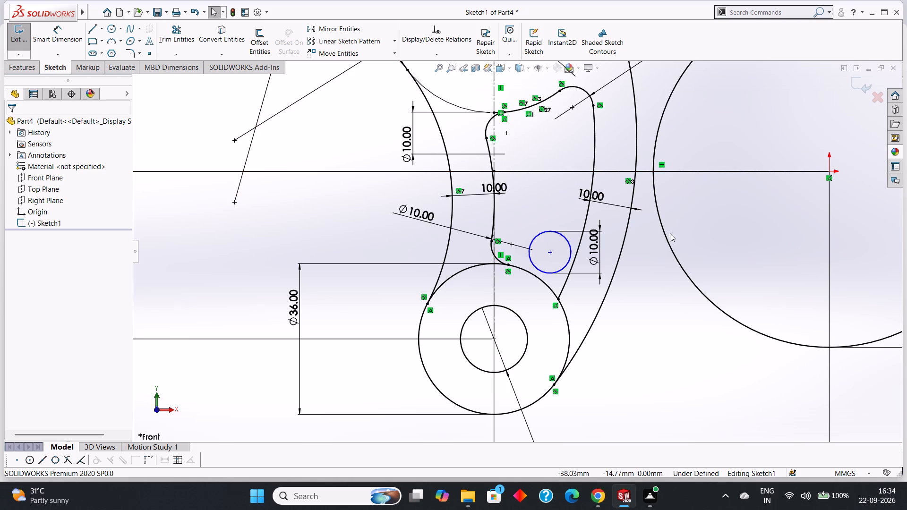
pyautogui.click(568, 242)
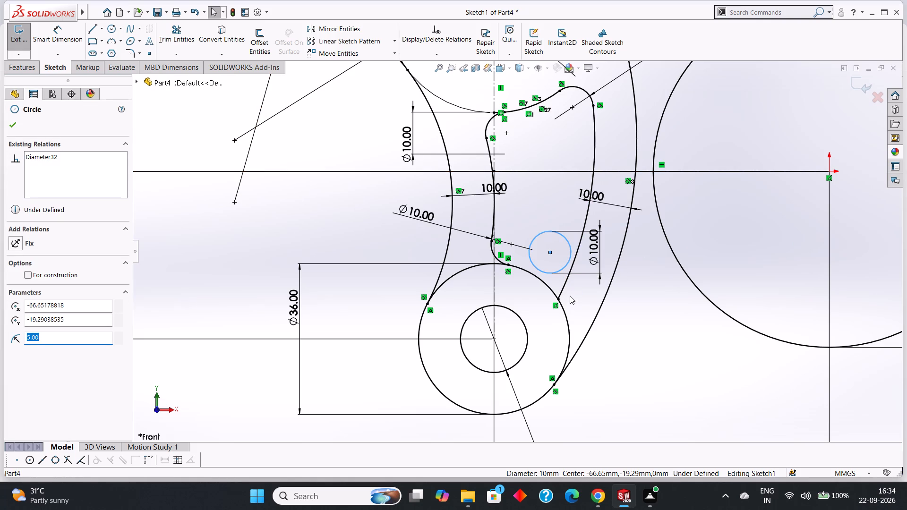
pyautogui.keyDown('ctrl'); pyautogui.click(566, 283); pyautogui.keyUp('ctrl')
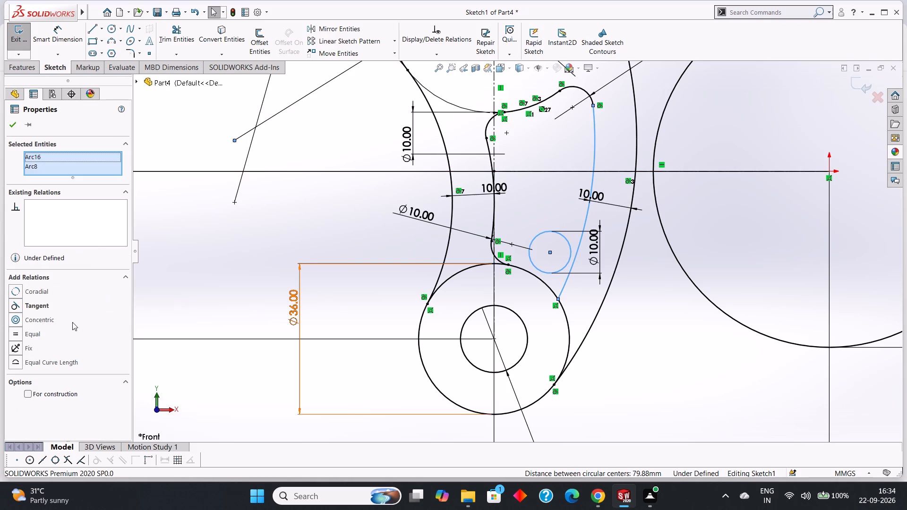
pyautogui.click(35, 305)
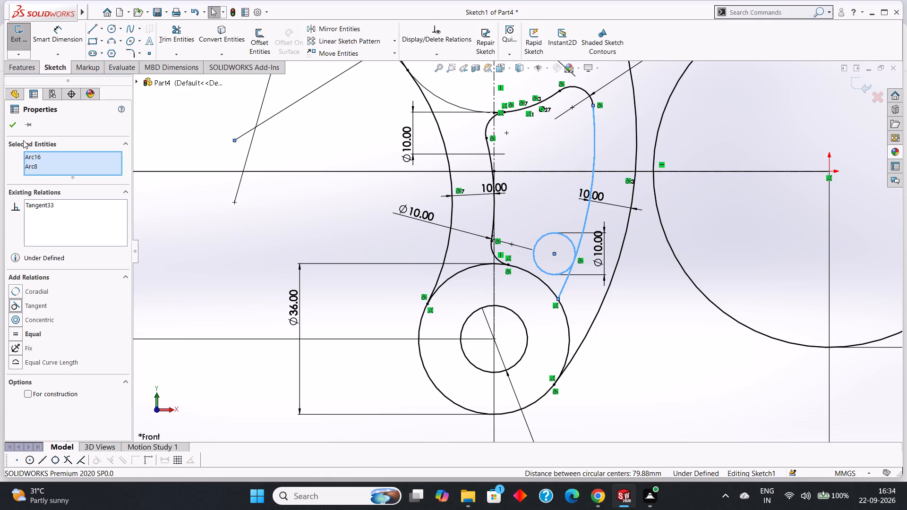
pyautogui.click(12, 125)
# Make the same 10 mm circle tangent to the 36 mm circle.
pyautogui.scroll(-4, 566, 296)
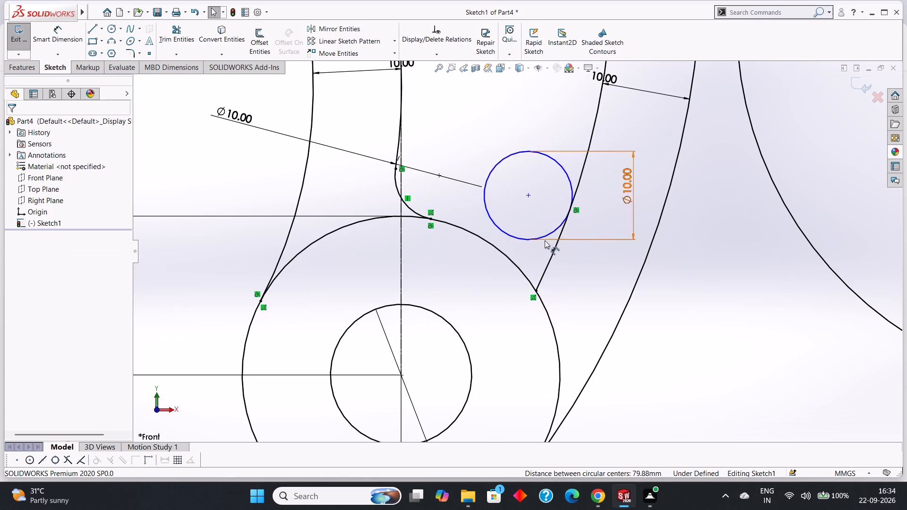
pyautogui.click(488, 212)
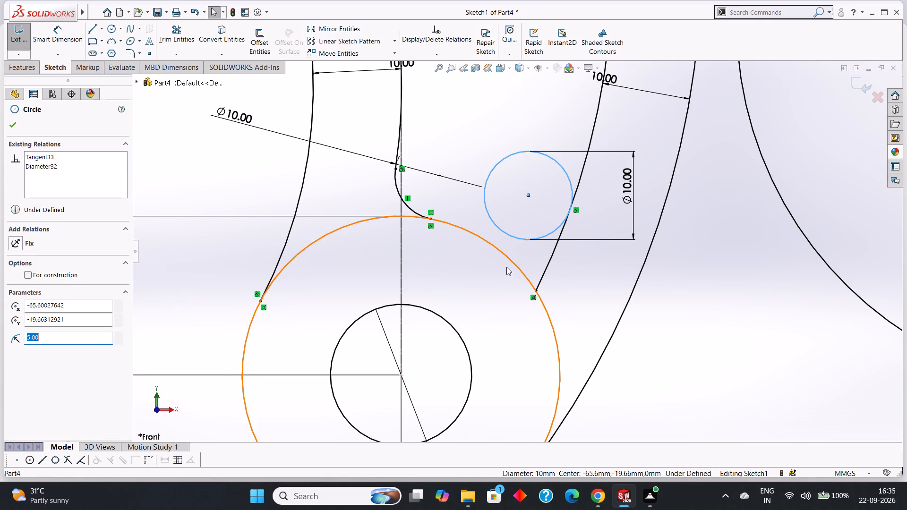
pyautogui.keyDown('ctrl'); pyautogui.click(508, 260); pyautogui.keyUp('ctrl')
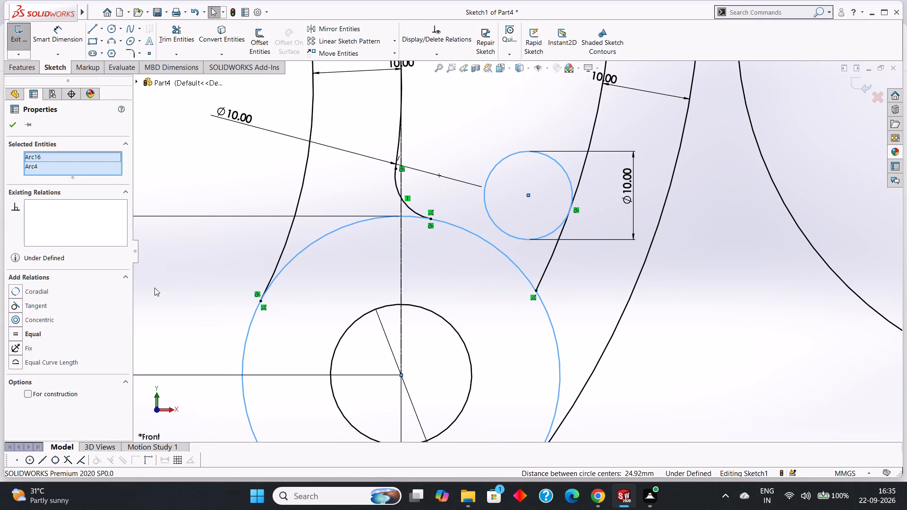
pyautogui.click(41, 305)
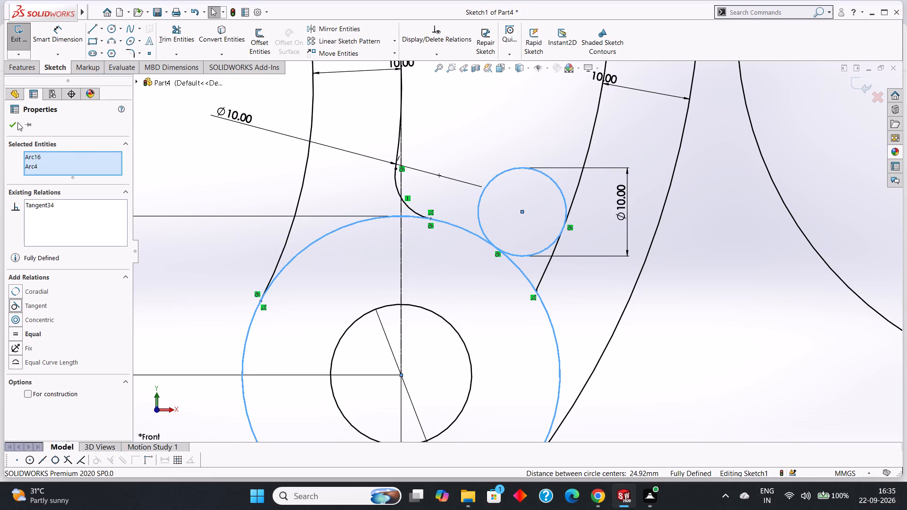
pyautogui.click(12, 122)
pyautogui.scroll(5, 599, 261)
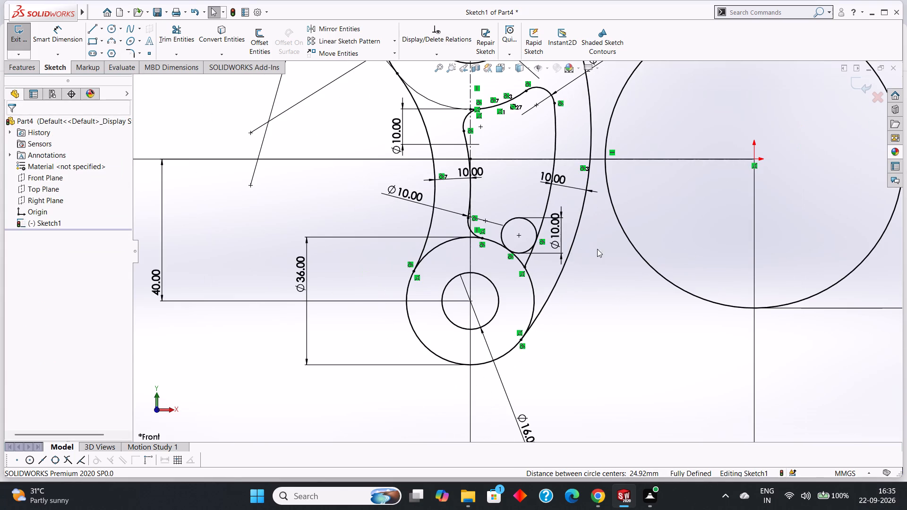
# Trim away the upper part of this 10 mm circle, keeping the lower arc between its two tangent points.
pyautogui.click(184, 34)
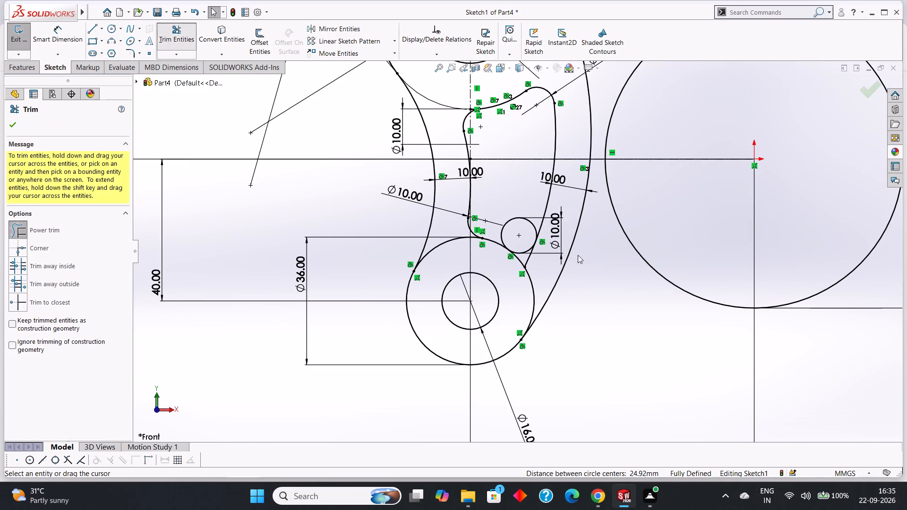
pyautogui.scroll(-3, 504, 235)
pyautogui.moveTo(507, 195); pyautogui.dragTo(516, 221)
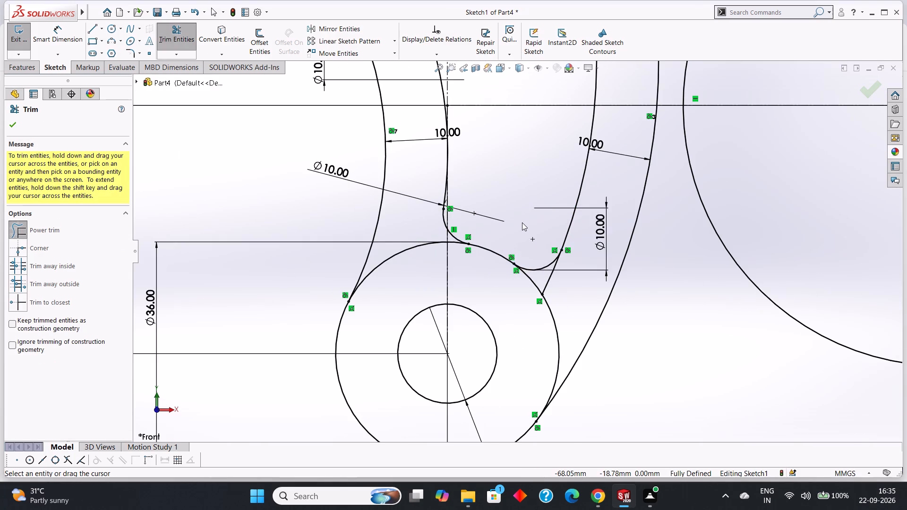
pyautogui.scroll(-2, 522, 222)
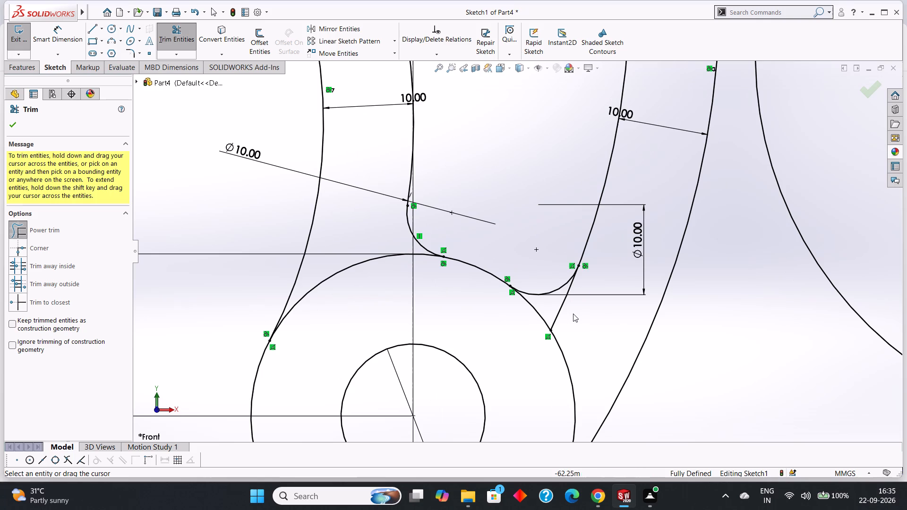
# Trim off the leftover end of the link's right inner offset arc between the lower corner arc and the 36 mm circle.
pyautogui.moveTo(574, 315); pyautogui.dragTo(562, 301)
# Trim away the 36 mm circle's two arc segments between the inner profile's lower corner arcs and the link's outer side arcs.
pyautogui.scroll(3, 565, 316)
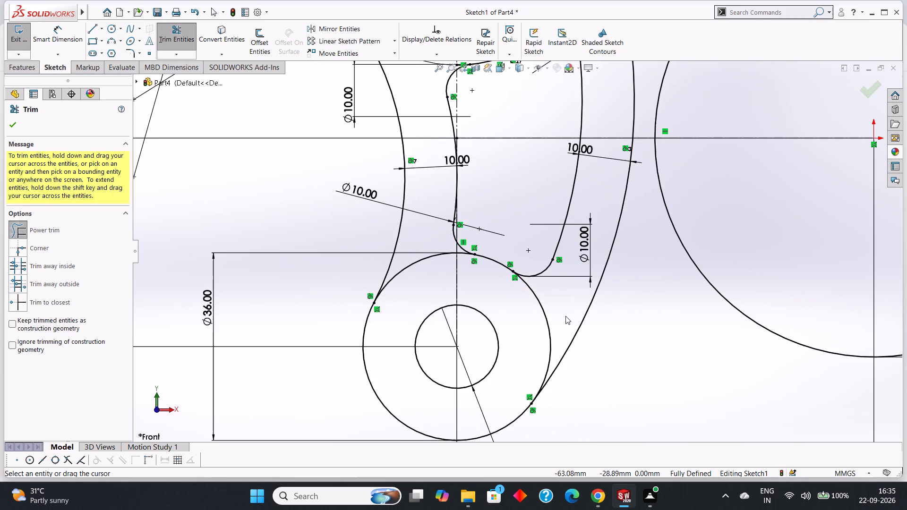
pyautogui.moveTo(564, 286); pyautogui.dragTo(540, 309)
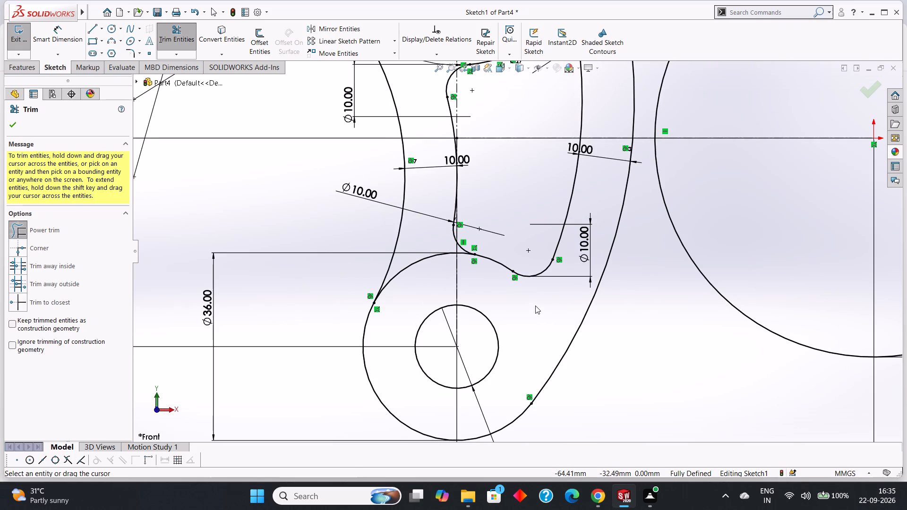
pyautogui.moveTo(409, 255); pyautogui.dragTo(414, 272)
pyautogui.scroll(7, 415, 272)
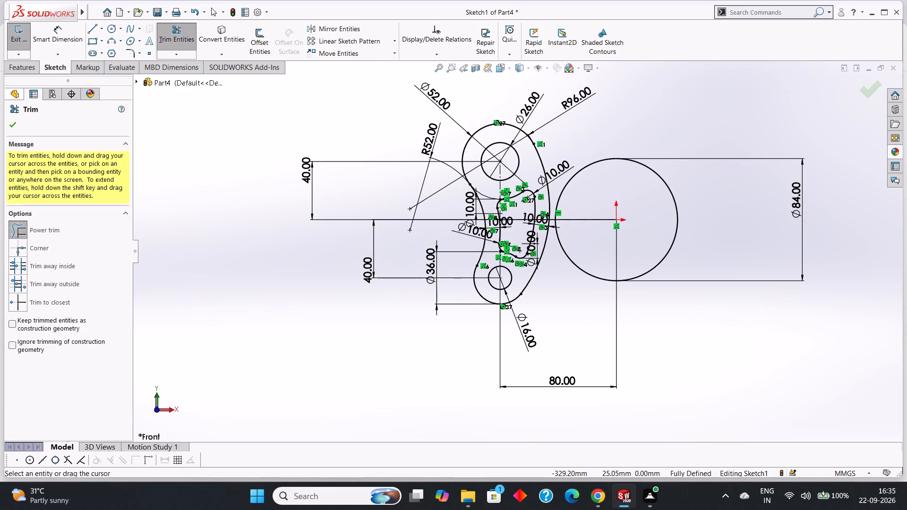
pyautogui.click(14, 130)
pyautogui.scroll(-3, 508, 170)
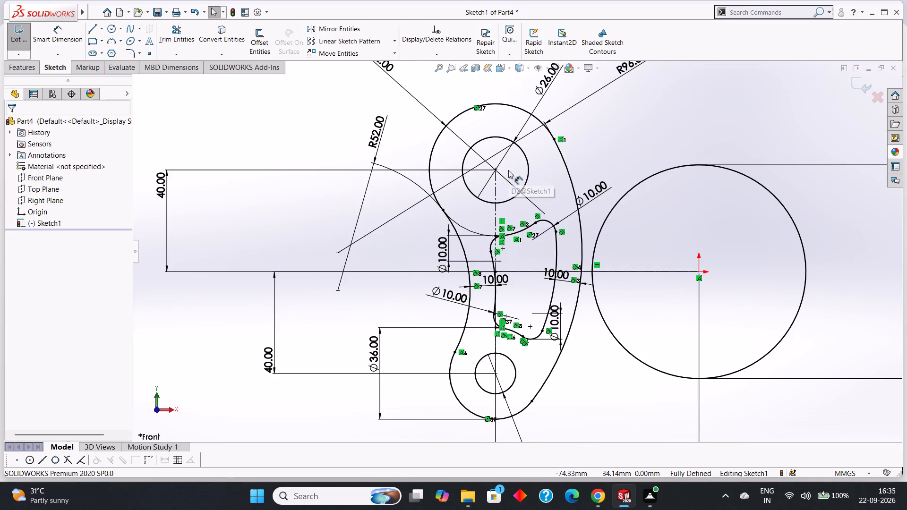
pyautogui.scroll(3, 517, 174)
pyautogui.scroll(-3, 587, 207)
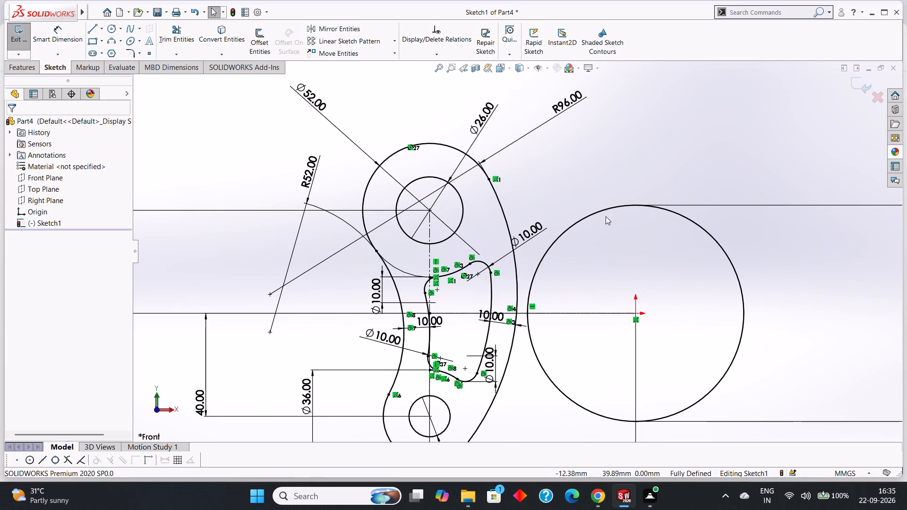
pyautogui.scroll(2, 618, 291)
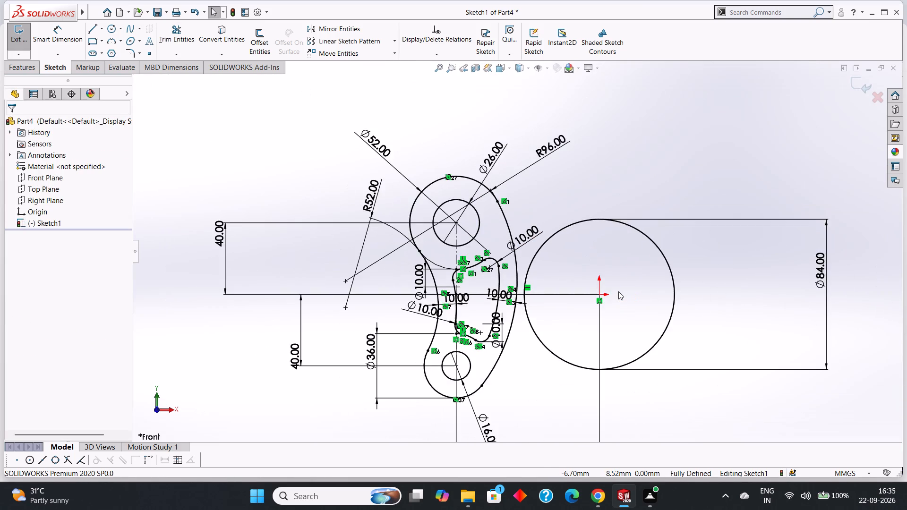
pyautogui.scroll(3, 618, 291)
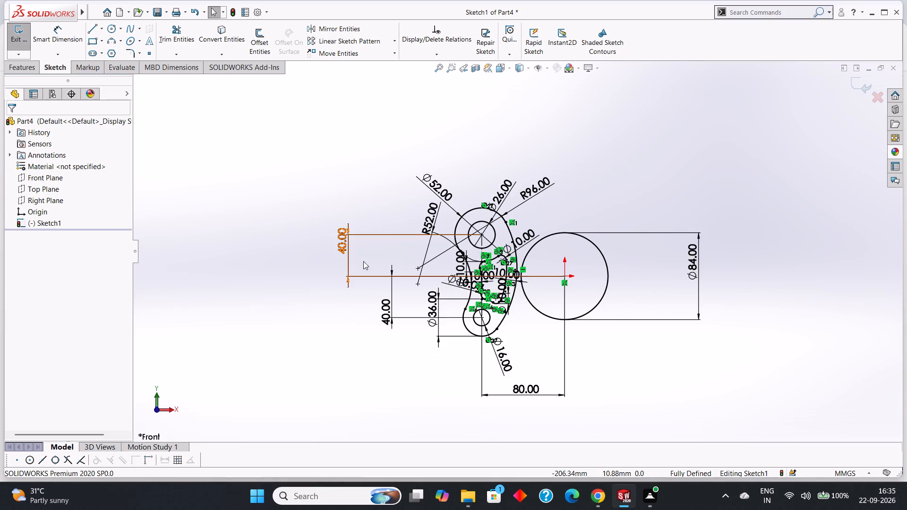
# Start a Boss-Extrude of the link sketch, keeping Sketch Plane as the start condition.
pyautogui.click(20, 74)
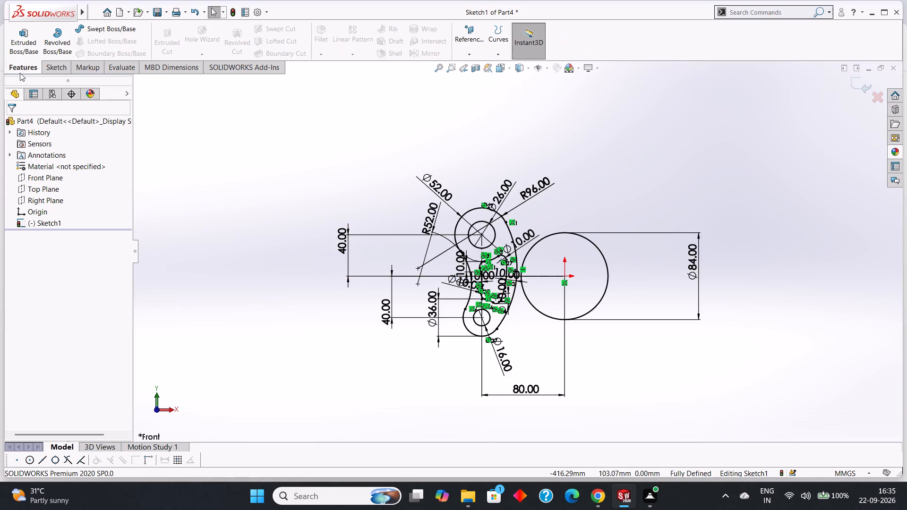
pyautogui.click(31, 43)
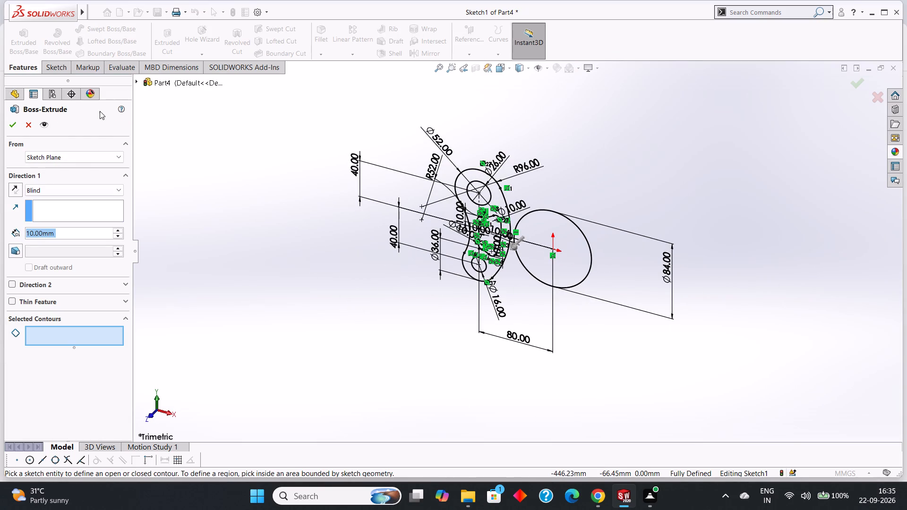
pyautogui.click(81, 159)
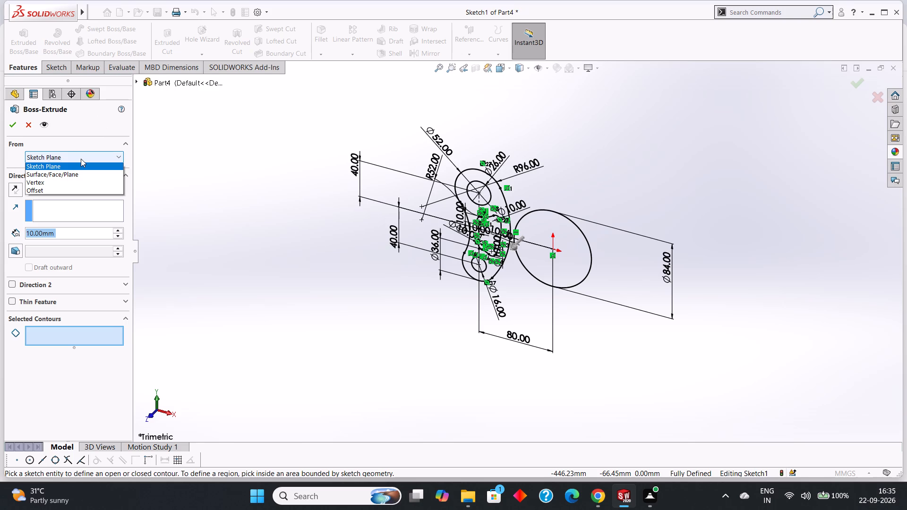
pyautogui.click(81, 159)
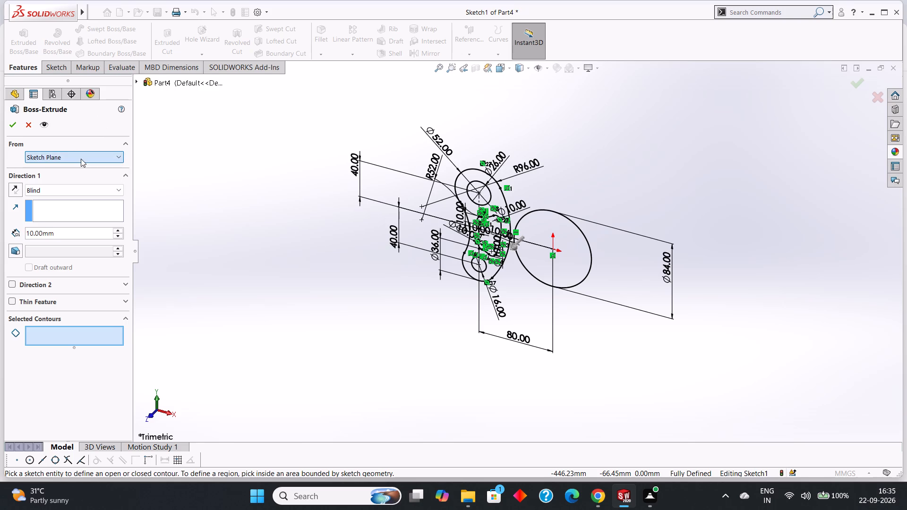
pyautogui.click(148, 83)
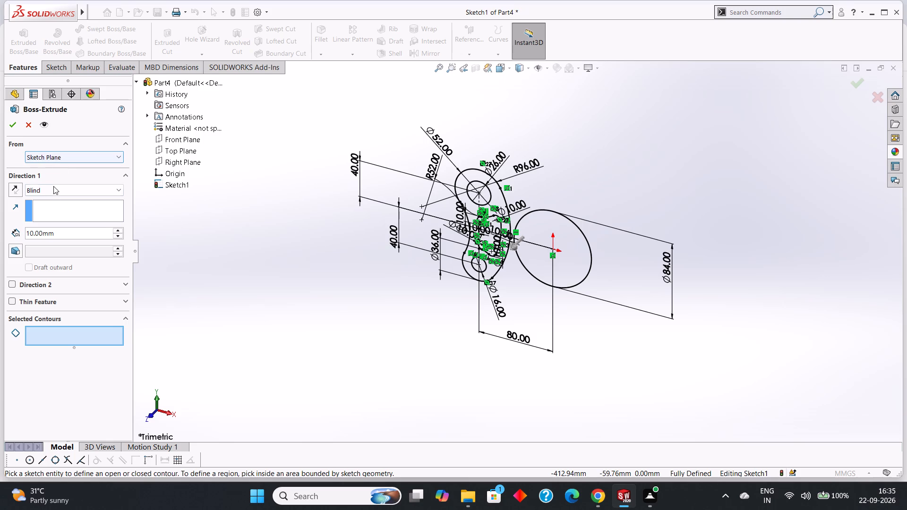
pyautogui.click(60, 158)
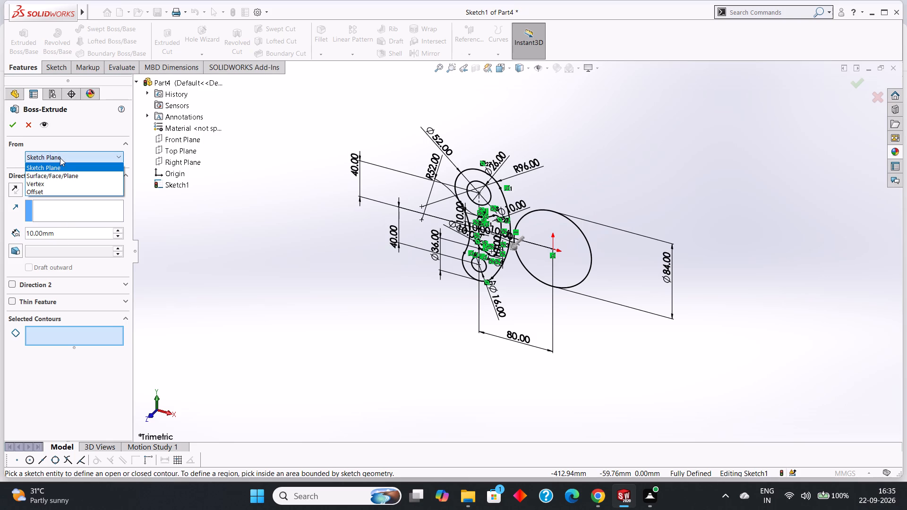
pyautogui.click(60, 158)
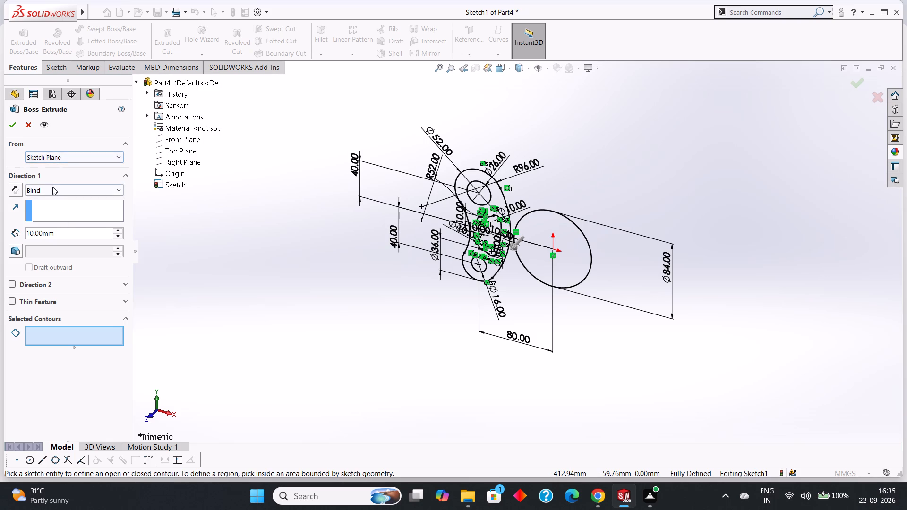
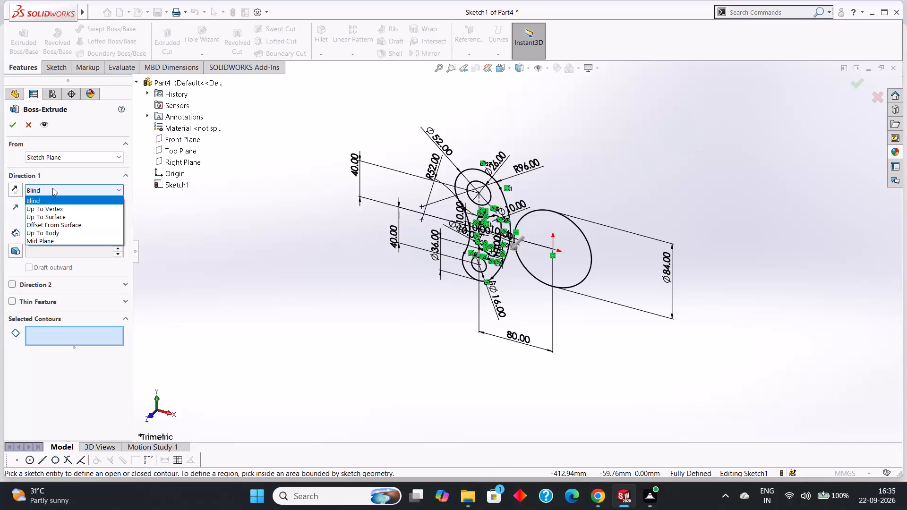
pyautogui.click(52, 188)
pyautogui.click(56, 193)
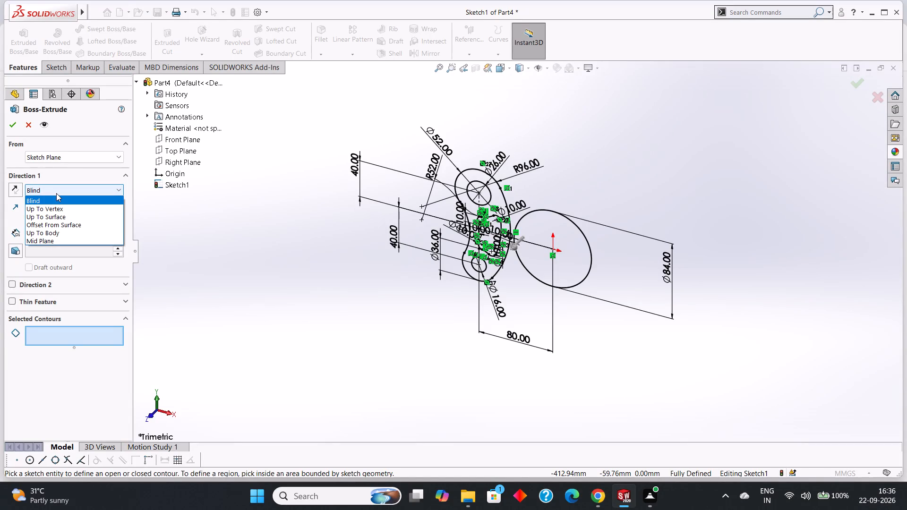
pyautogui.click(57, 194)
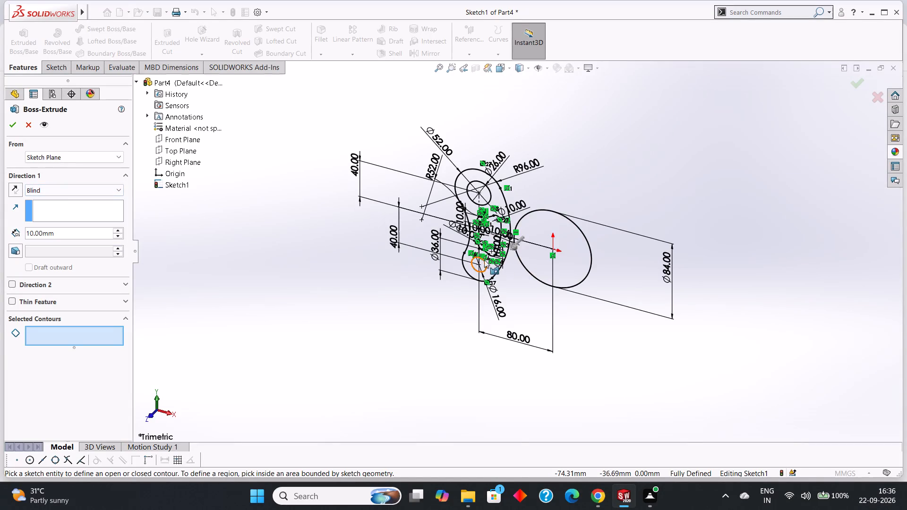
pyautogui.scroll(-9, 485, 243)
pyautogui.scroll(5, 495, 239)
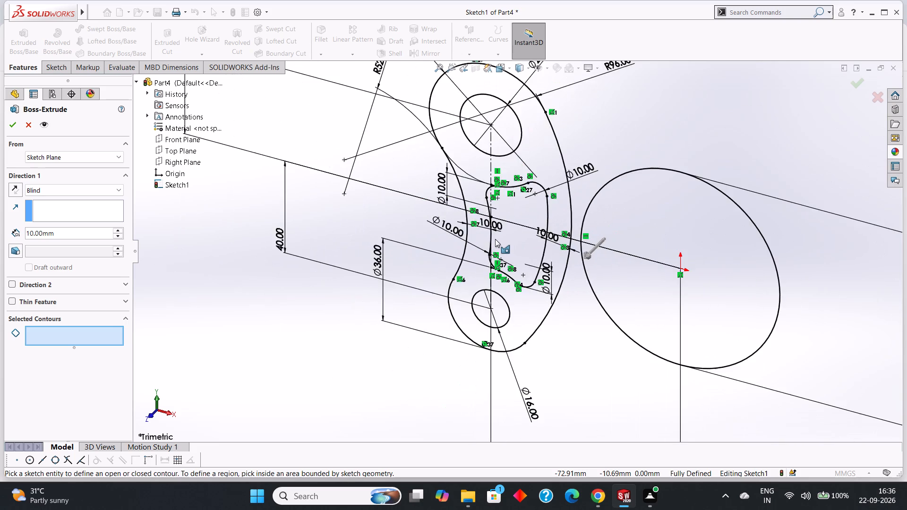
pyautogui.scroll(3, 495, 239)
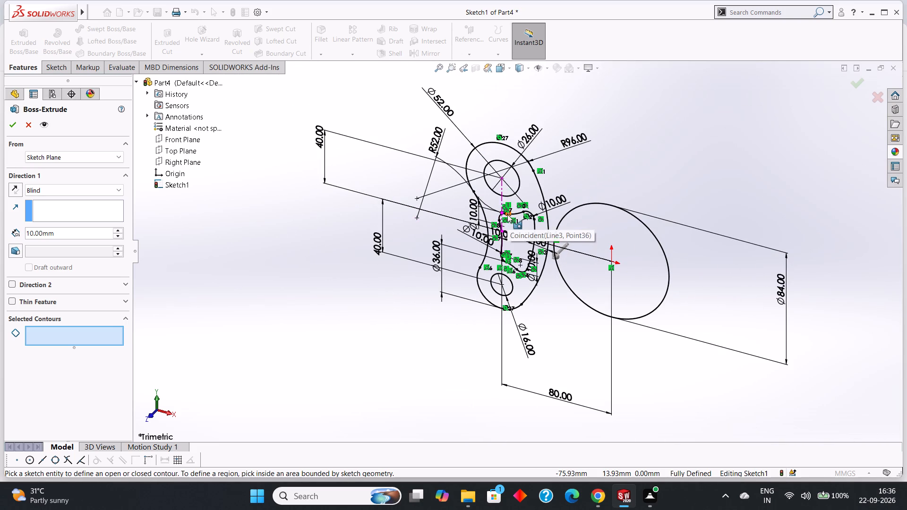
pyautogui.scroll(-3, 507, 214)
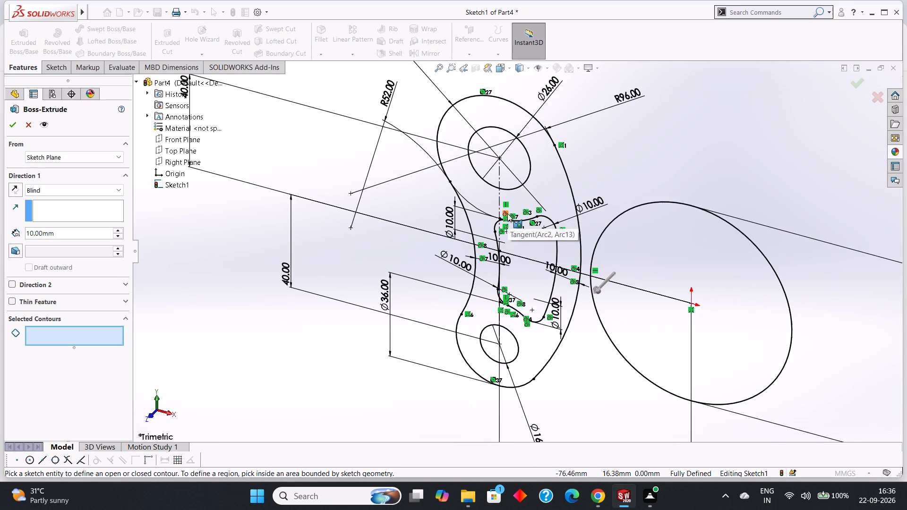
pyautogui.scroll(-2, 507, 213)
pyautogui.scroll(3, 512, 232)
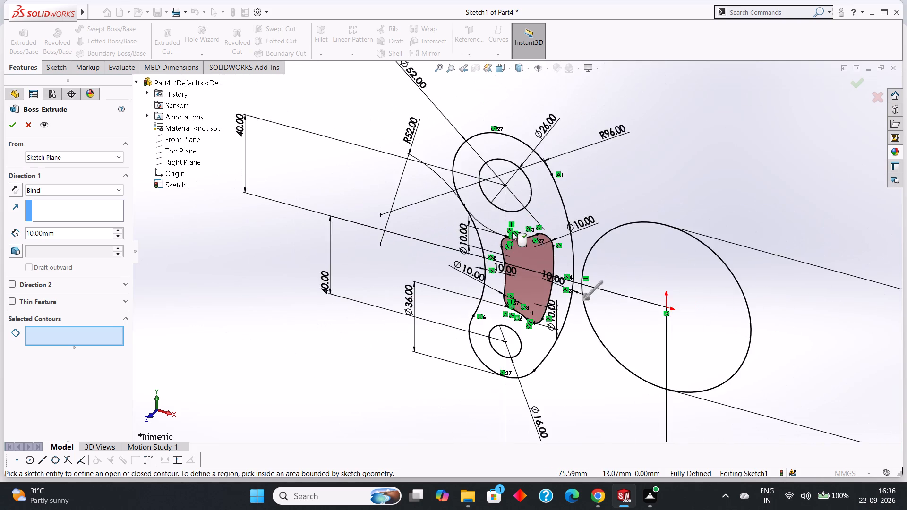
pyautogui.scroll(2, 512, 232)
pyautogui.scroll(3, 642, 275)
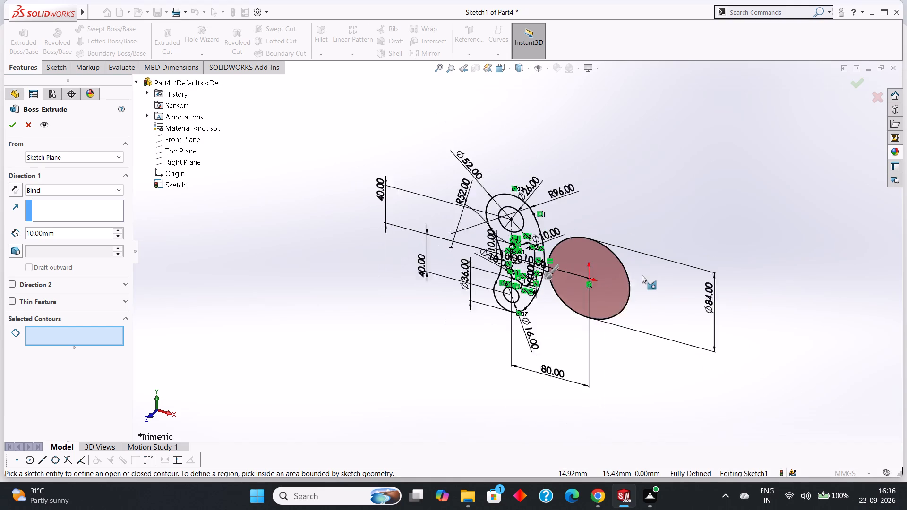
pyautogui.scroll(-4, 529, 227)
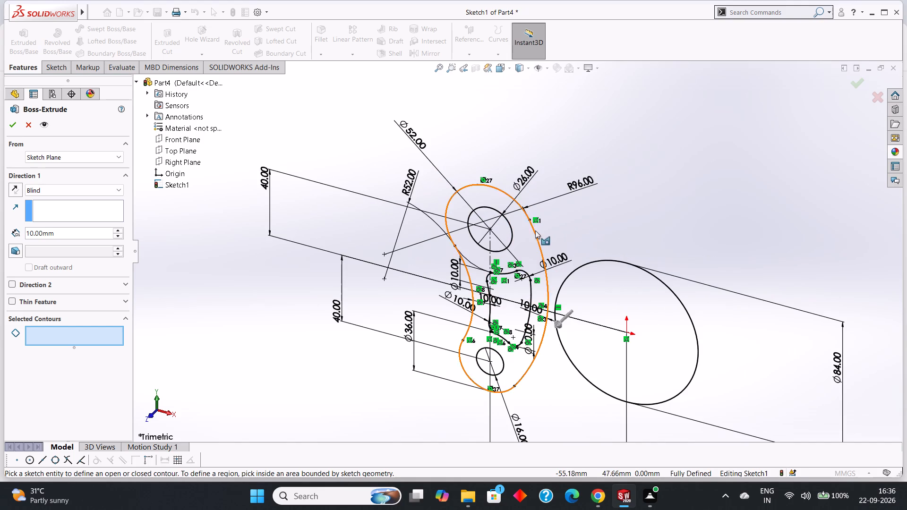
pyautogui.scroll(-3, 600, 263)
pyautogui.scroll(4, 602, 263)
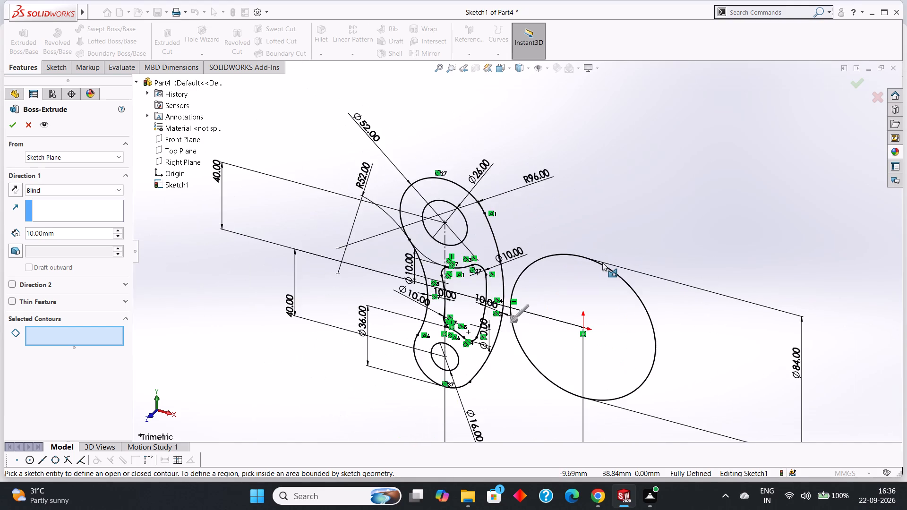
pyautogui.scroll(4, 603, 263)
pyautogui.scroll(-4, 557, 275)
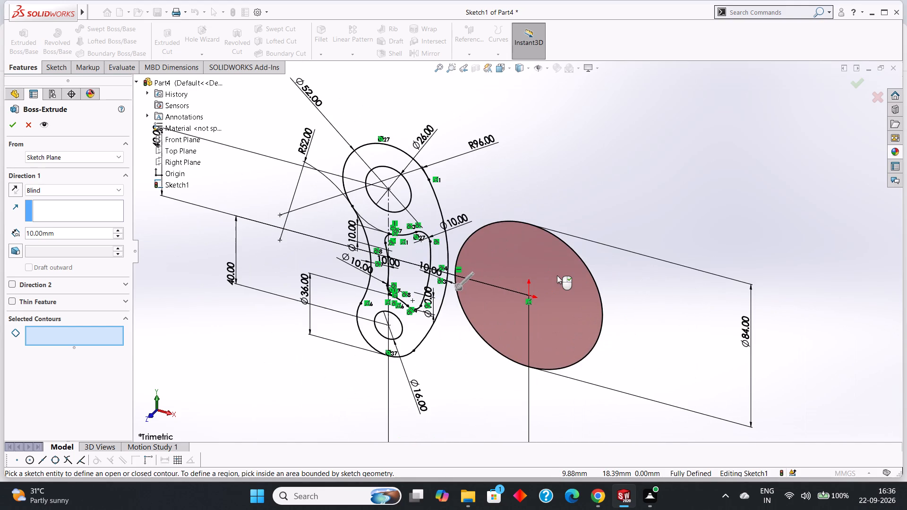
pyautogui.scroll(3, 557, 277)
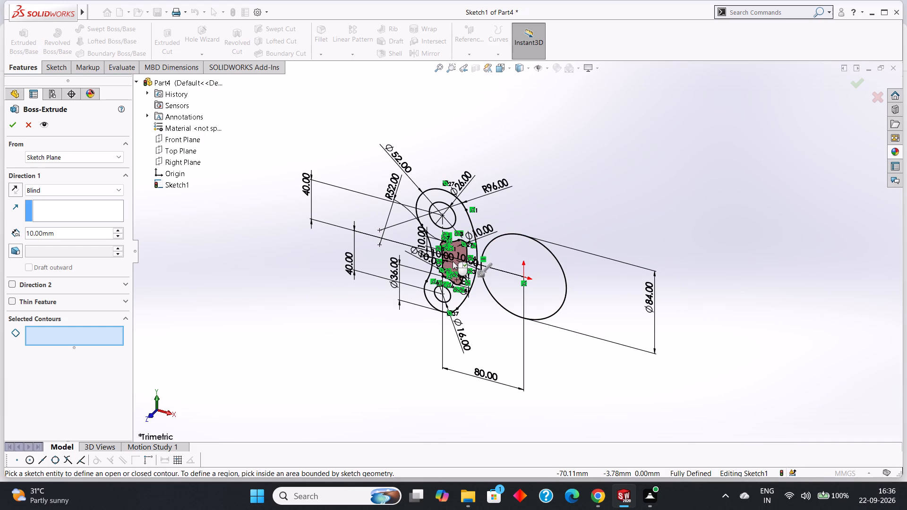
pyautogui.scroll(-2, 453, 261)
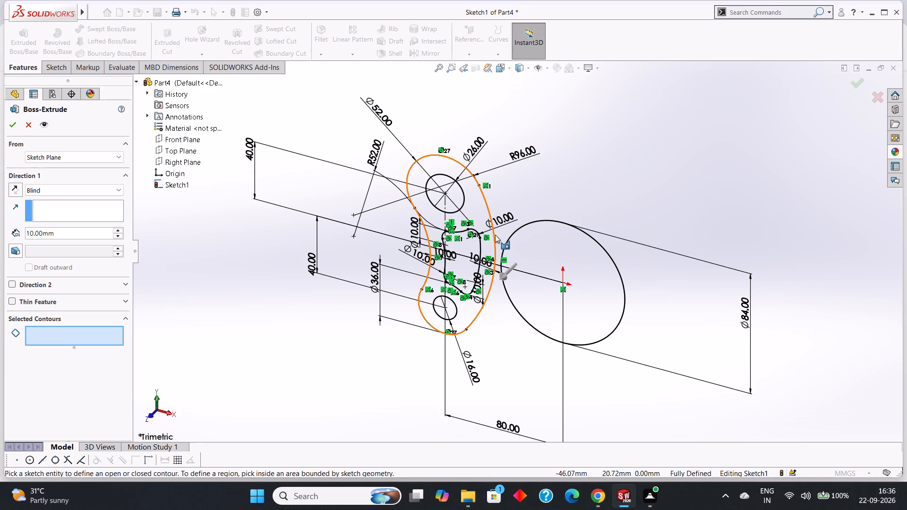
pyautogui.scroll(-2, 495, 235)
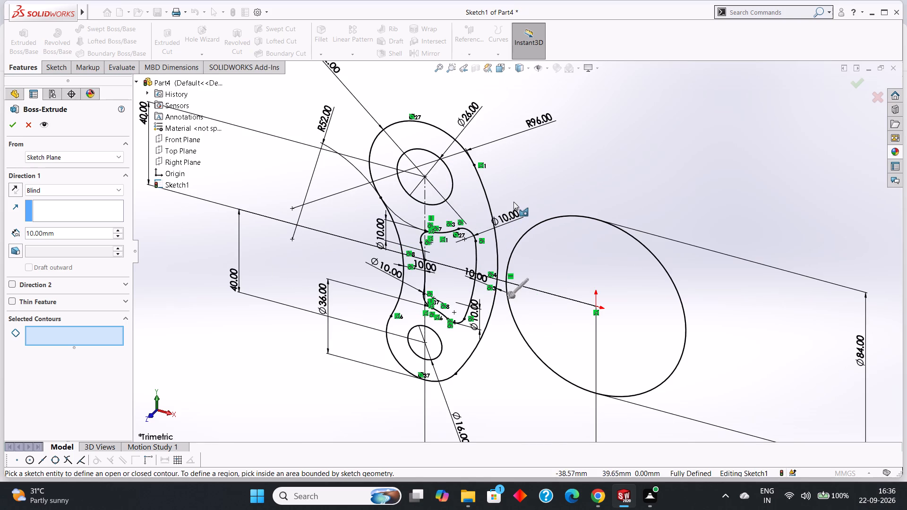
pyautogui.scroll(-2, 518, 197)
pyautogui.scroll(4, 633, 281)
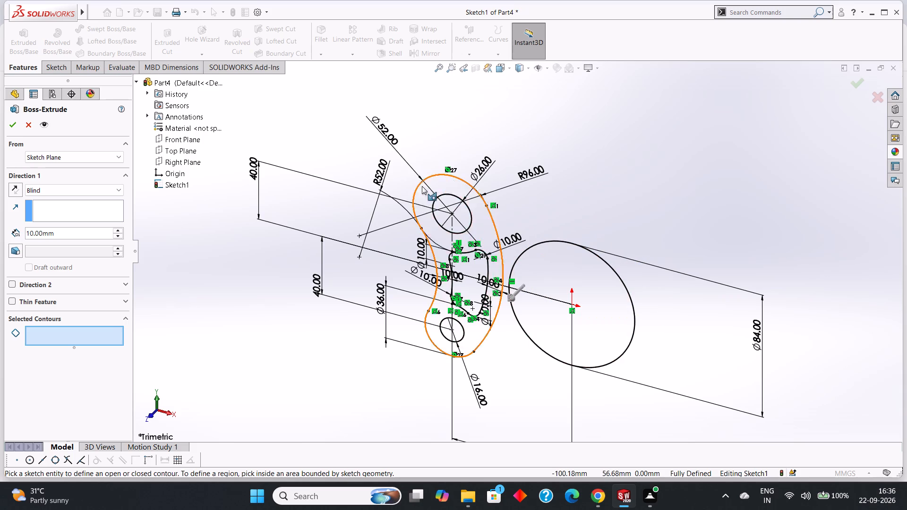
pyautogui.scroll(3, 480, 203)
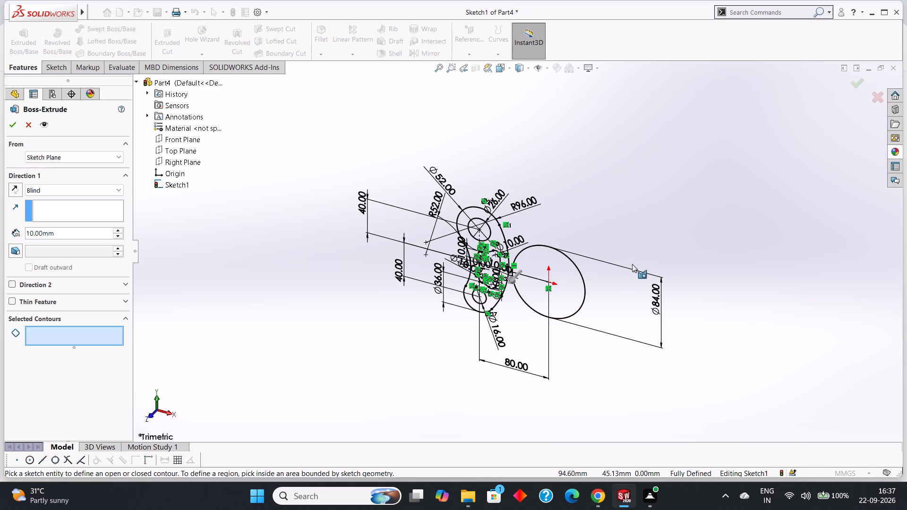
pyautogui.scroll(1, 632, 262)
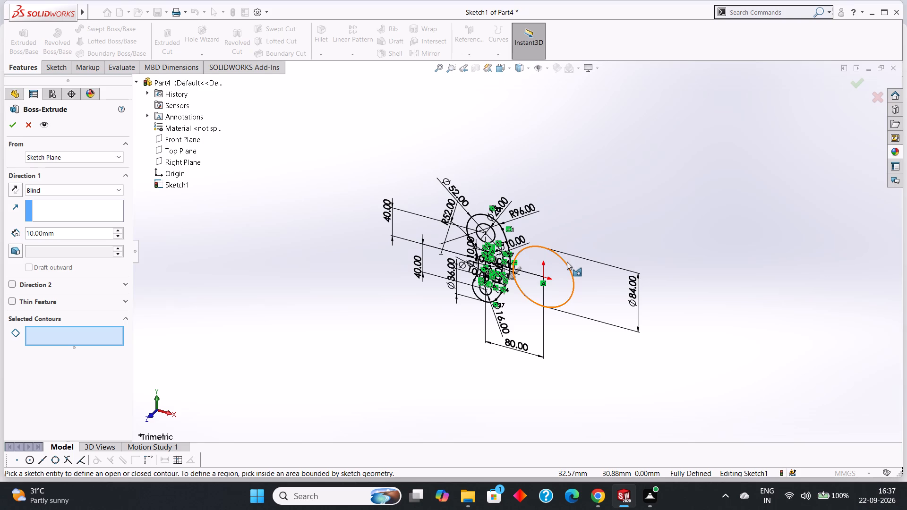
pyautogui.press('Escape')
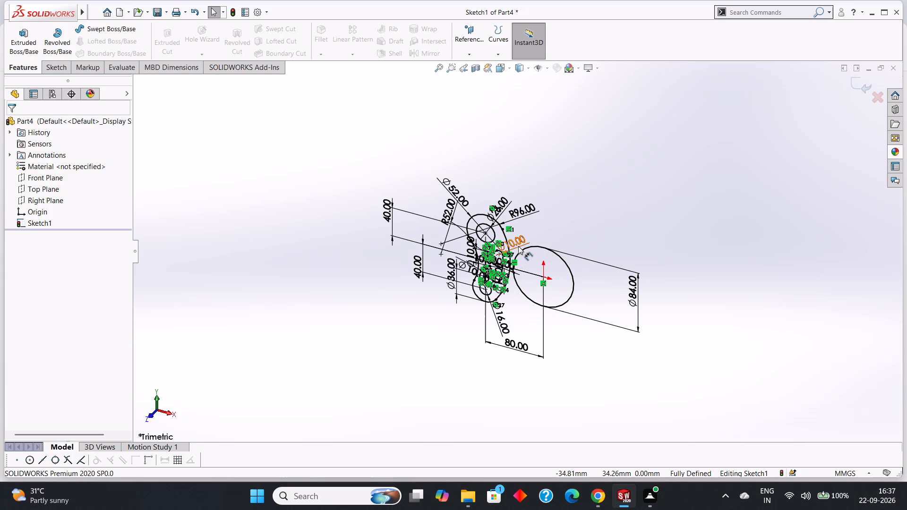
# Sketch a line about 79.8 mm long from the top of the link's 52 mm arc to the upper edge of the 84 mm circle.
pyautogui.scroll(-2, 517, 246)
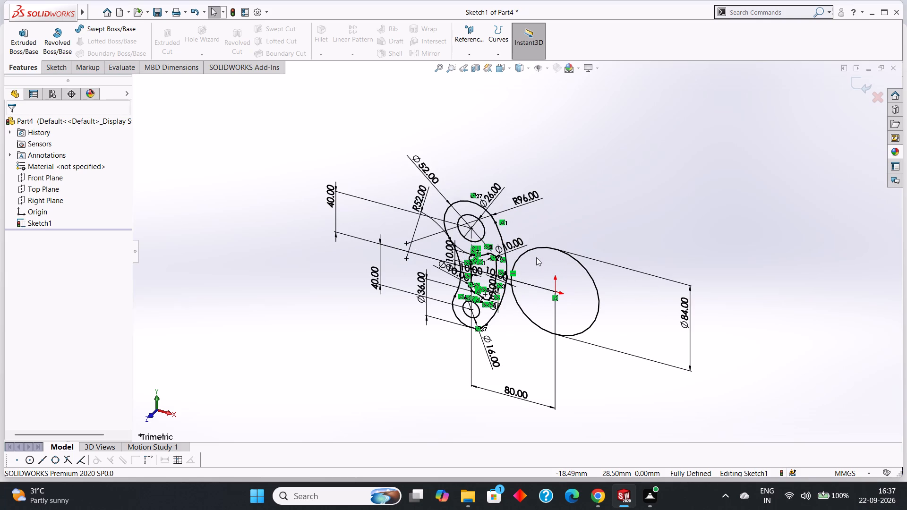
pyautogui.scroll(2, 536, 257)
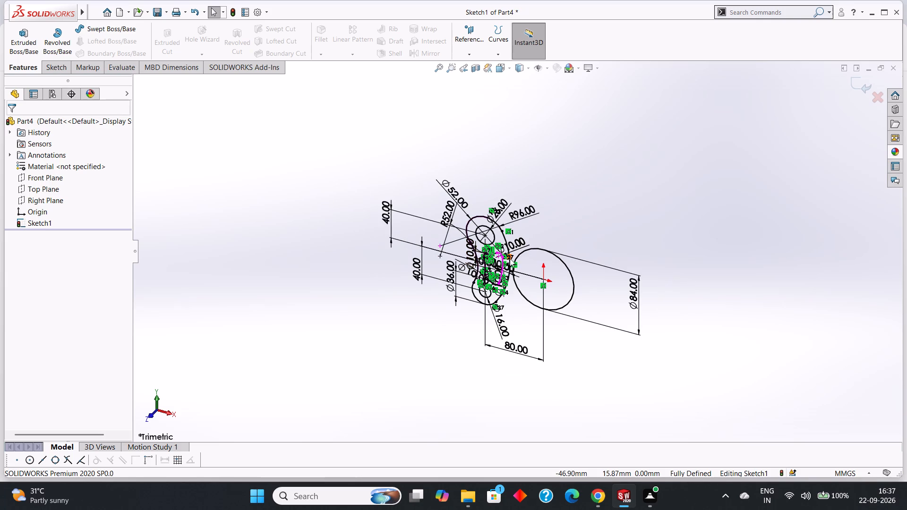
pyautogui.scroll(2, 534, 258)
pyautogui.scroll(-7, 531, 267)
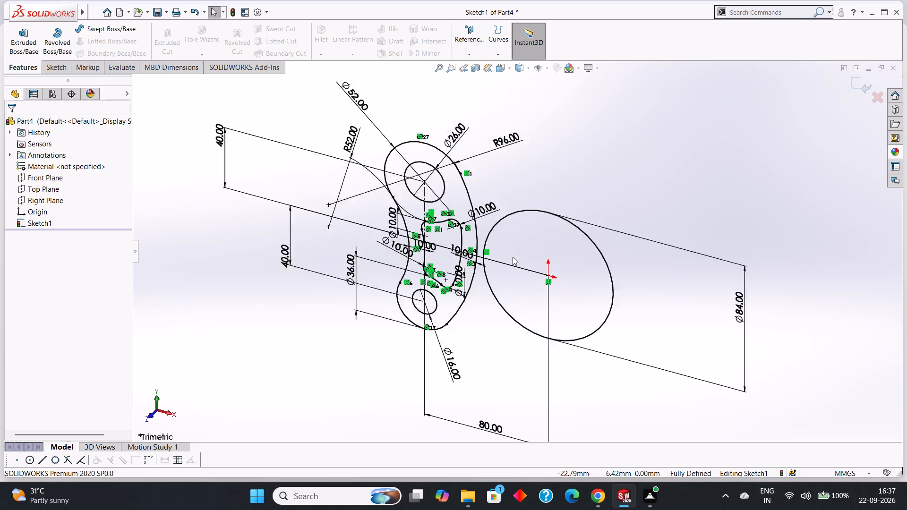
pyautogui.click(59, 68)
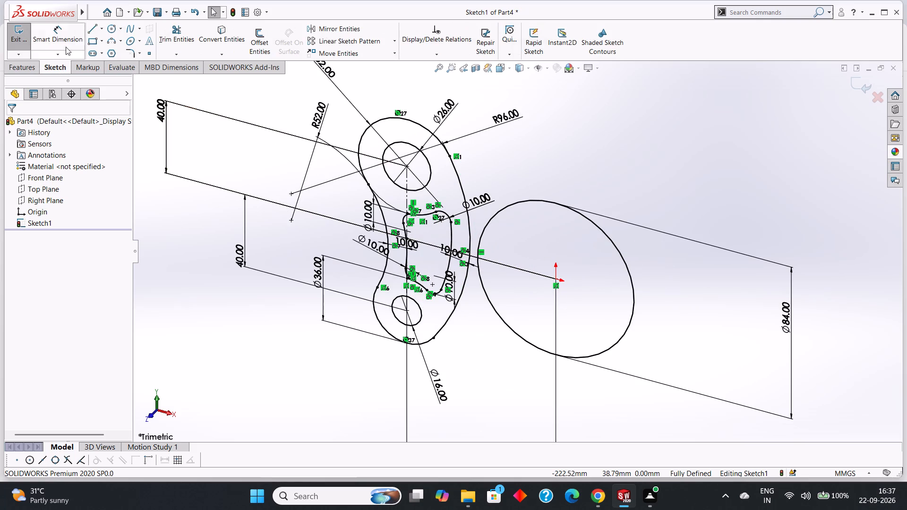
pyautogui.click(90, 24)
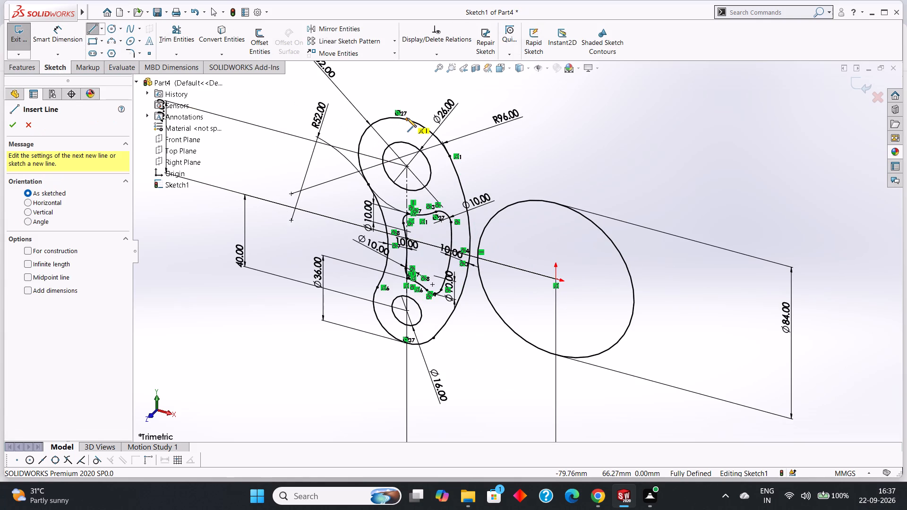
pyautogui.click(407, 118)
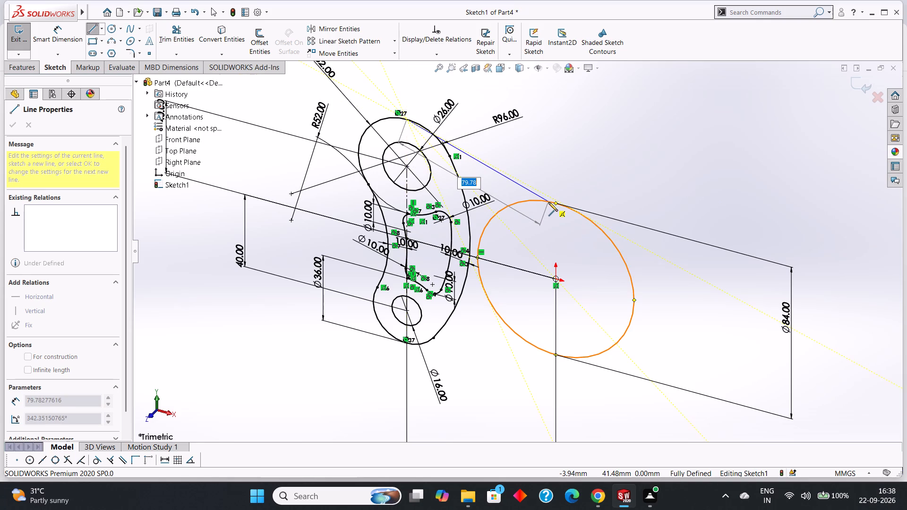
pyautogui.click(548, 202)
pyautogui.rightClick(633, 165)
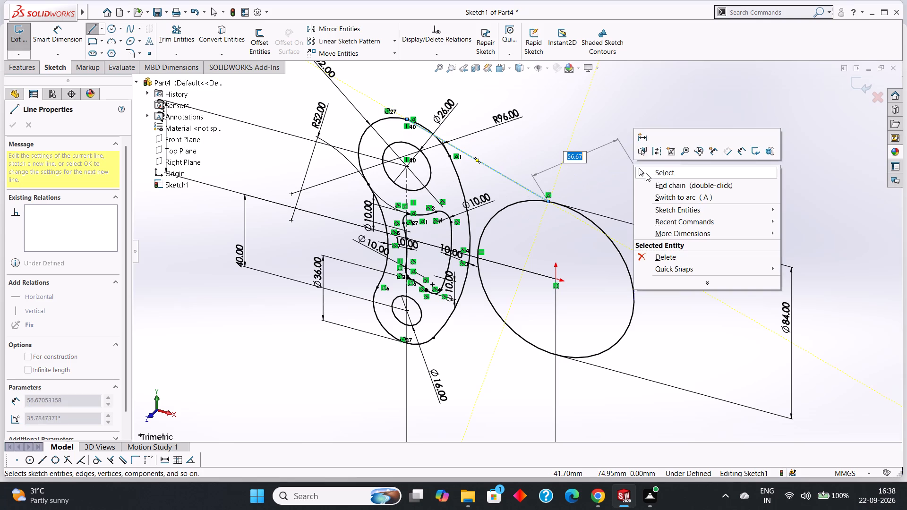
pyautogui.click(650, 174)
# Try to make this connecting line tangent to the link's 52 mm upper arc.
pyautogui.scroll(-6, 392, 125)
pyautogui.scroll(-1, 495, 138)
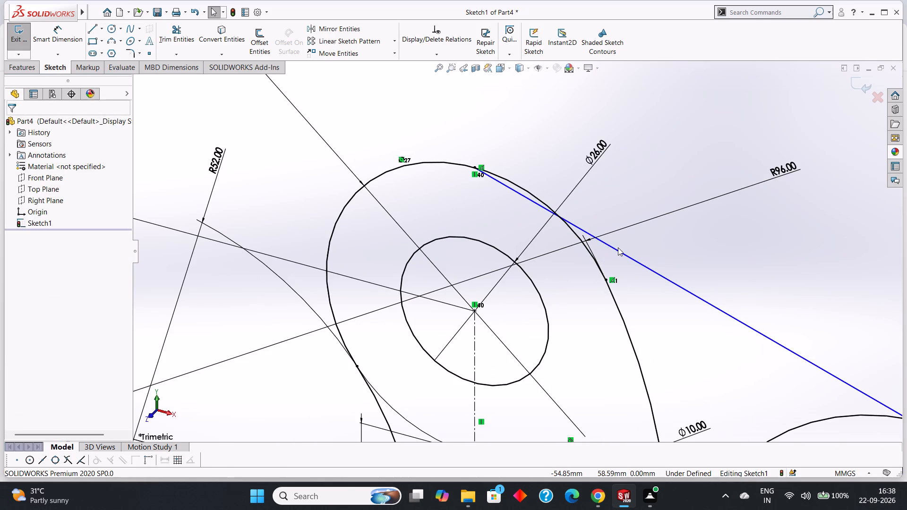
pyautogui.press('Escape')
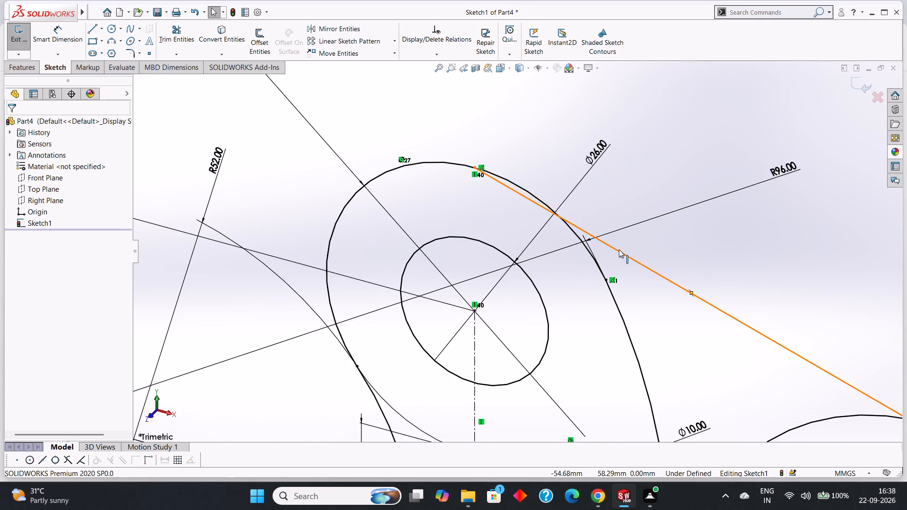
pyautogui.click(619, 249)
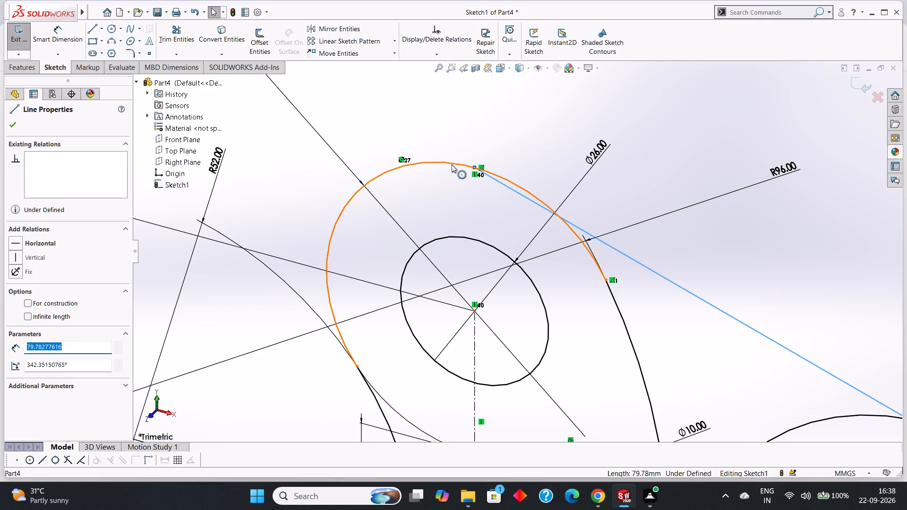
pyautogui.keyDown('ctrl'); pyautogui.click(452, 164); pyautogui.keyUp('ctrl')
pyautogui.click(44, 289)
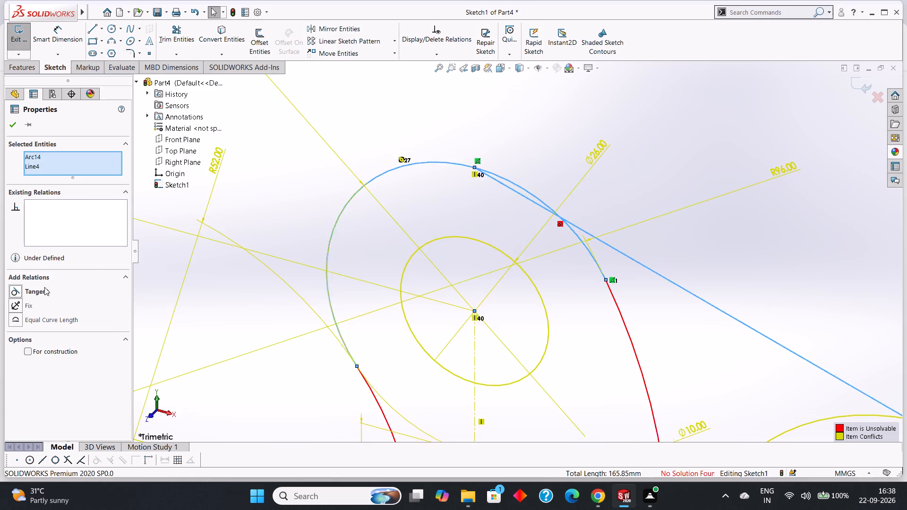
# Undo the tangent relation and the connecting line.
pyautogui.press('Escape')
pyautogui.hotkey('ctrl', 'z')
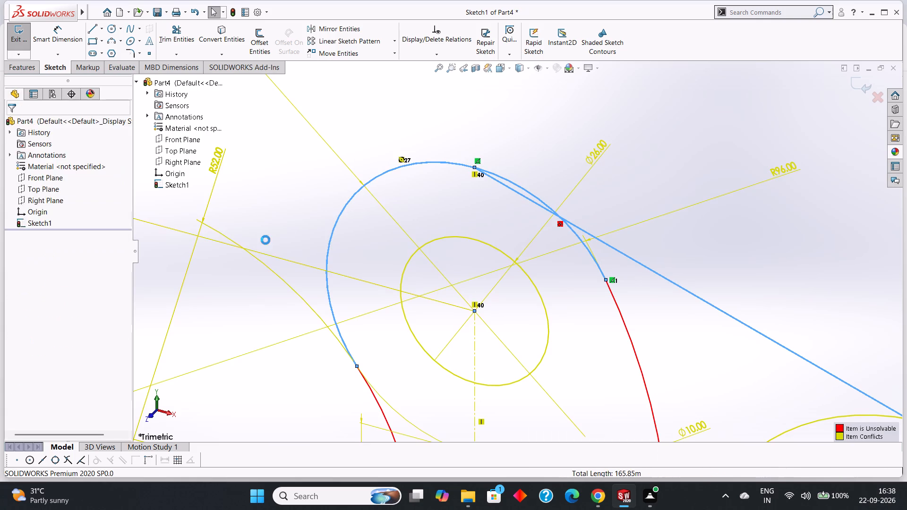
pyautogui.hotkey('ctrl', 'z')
# Sketch a line about 83.5 mm long from the 52 mm arc's top point to the 84 mm circle's top point, each vertically above its centre.
pyautogui.scroll(9, 688, 290)
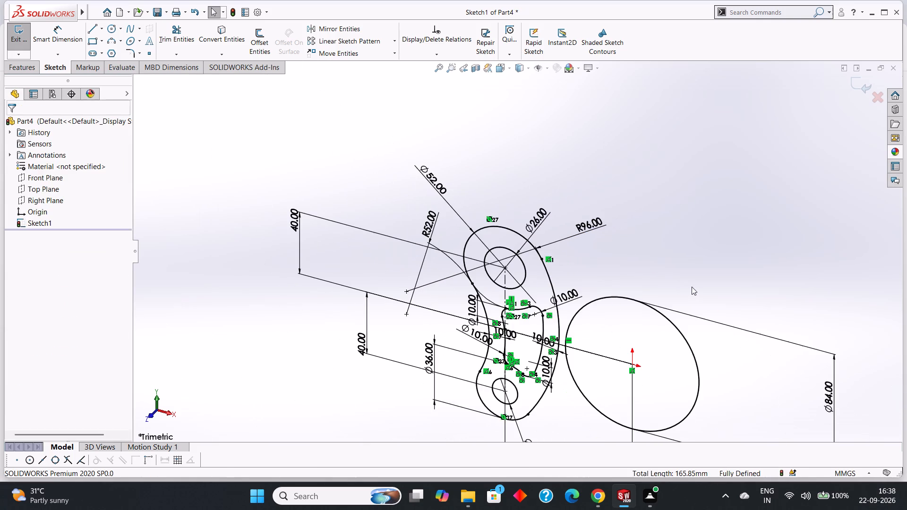
pyautogui.click(95, 23)
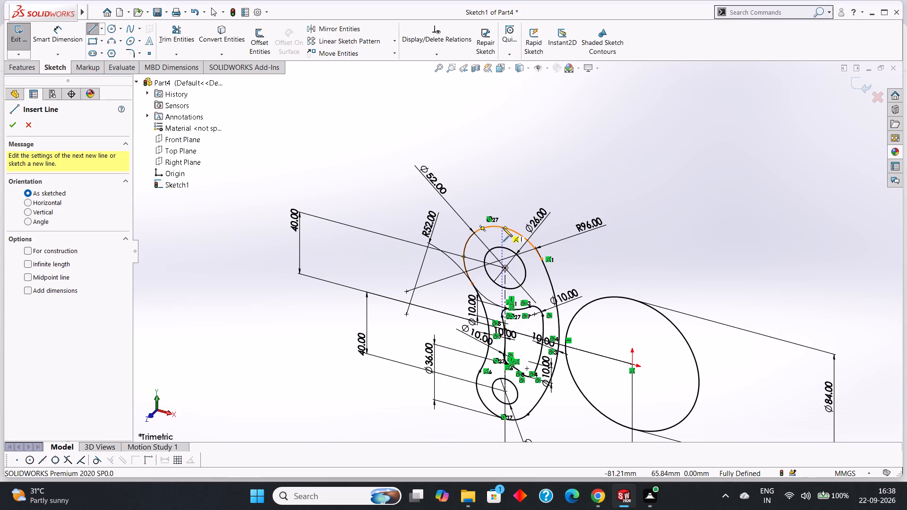
pyautogui.click(503, 228)
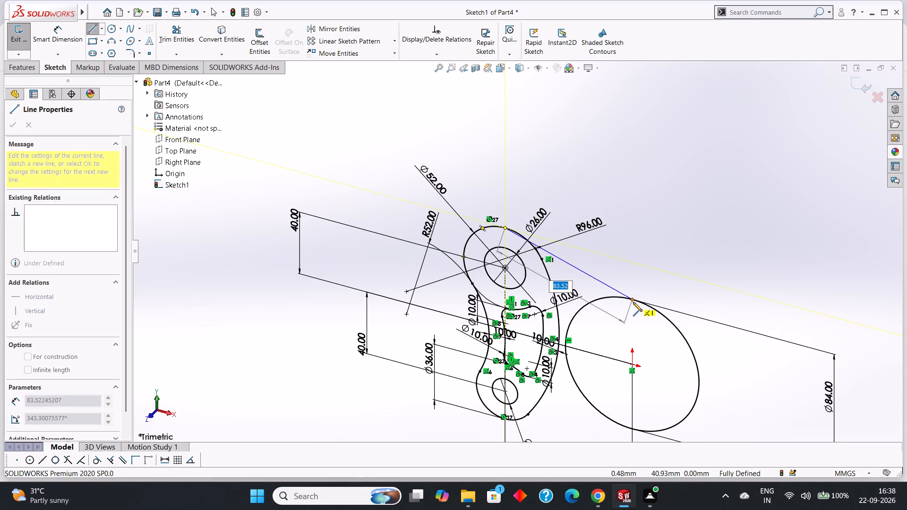
pyautogui.click(632, 301)
pyautogui.rightClick(646, 260)
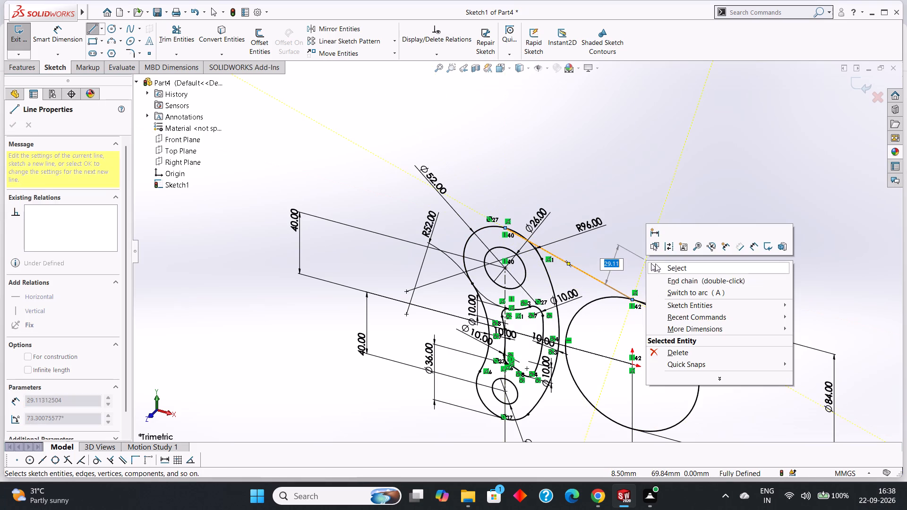
pyautogui.click(662, 265)
pyautogui.scroll(4, 651, 265)
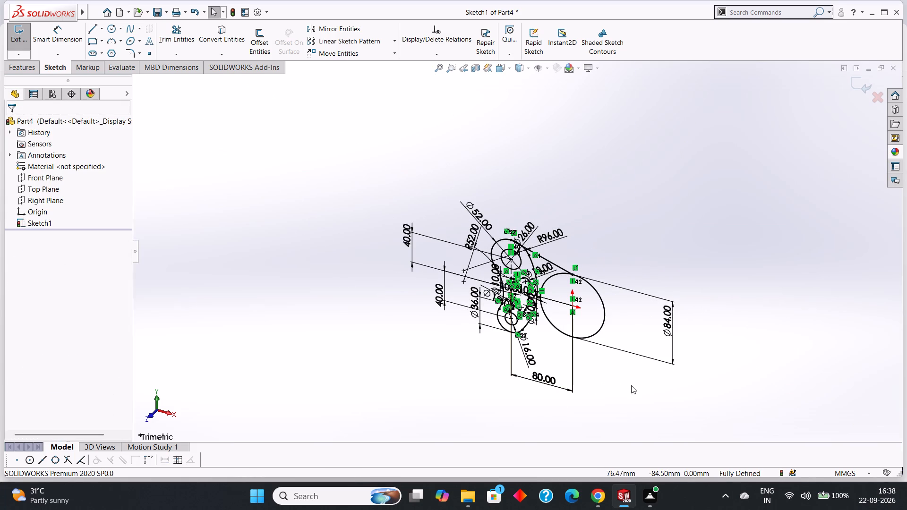
pyautogui.moveTo(626, 396); pyautogui.dragTo(659, 317, button='middle')
pyautogui.scroll(-2, 561, 348)
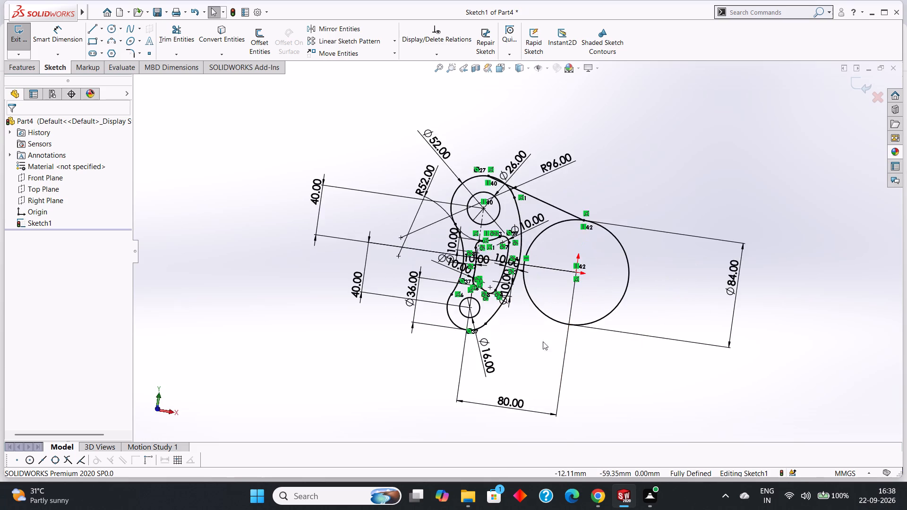
# Sketch a line about 81.6 mm long from the bottom point of the link's 36 mm arc to the 84 mm circle's bottom point.
pyautogui.scroll(-3, 531, 340)
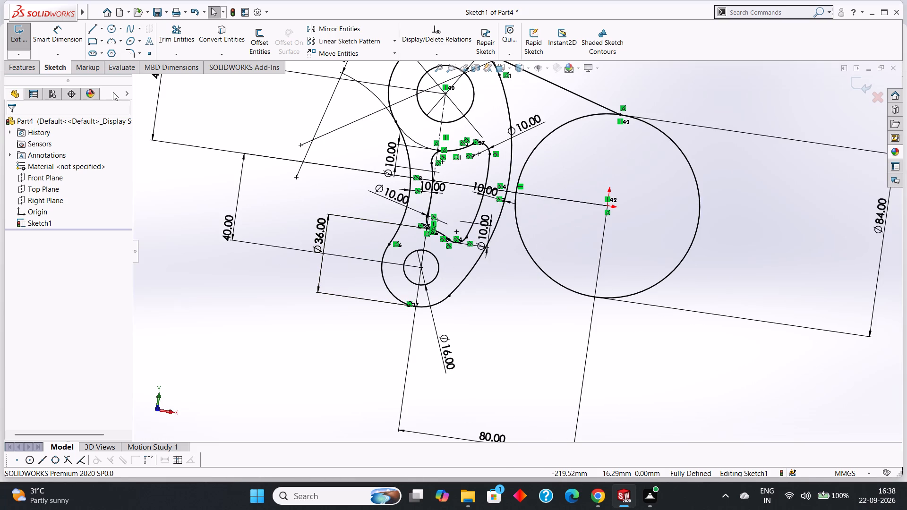
pyautogui.click(93, 25)
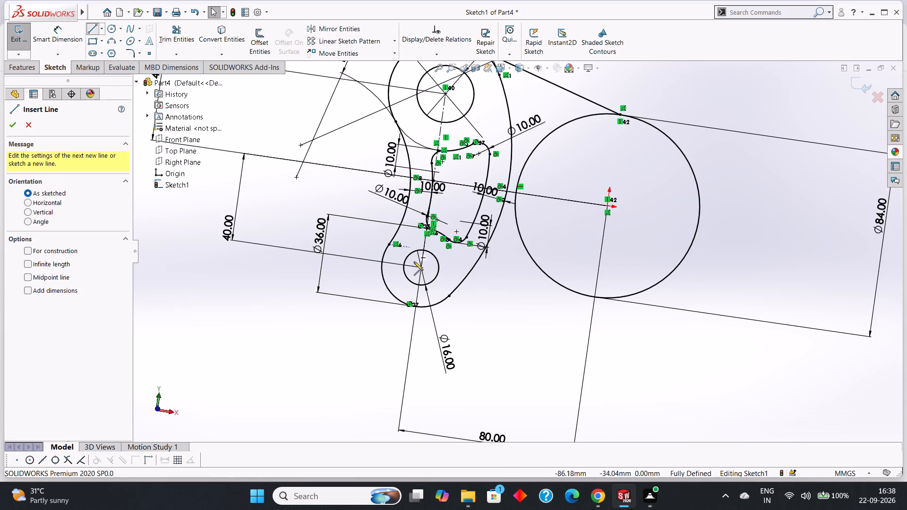
pyautogui.click(416, 308)
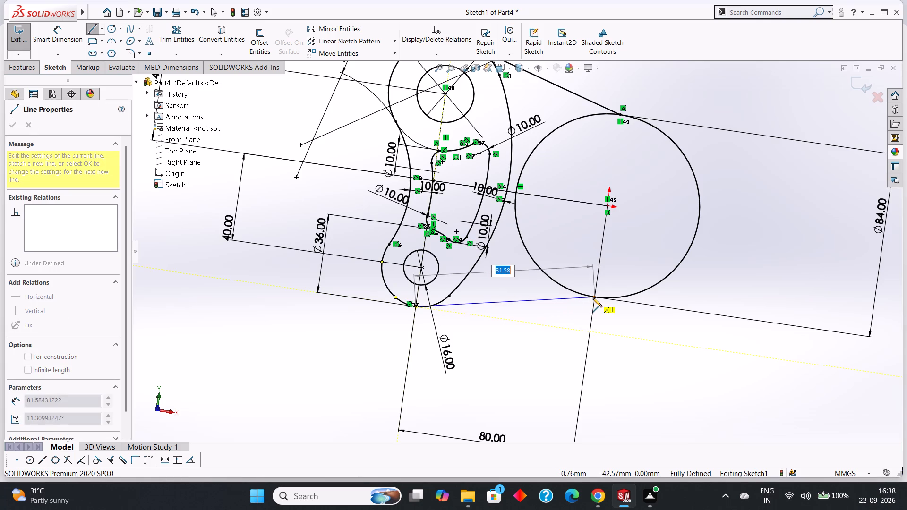
pyautogui.click(593, 298)
pyautogui.rightClick(667, 350)
pyautogui.click(686, 354)
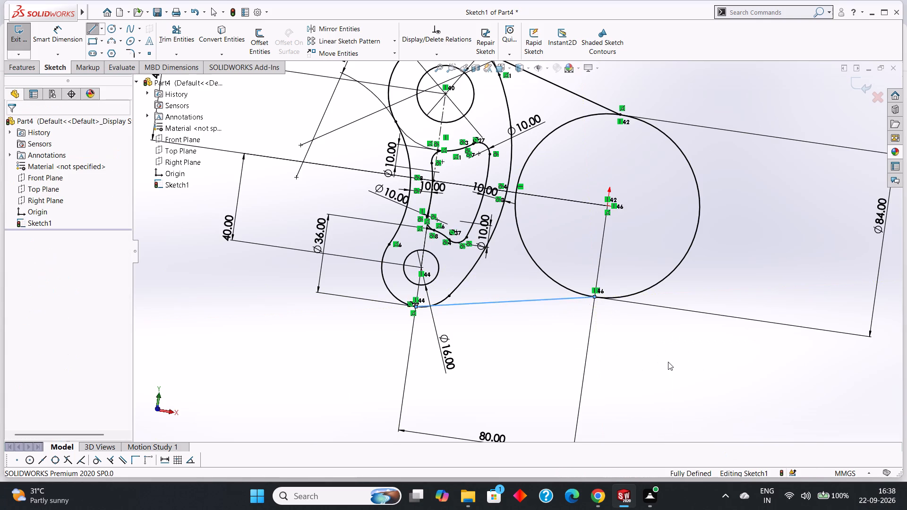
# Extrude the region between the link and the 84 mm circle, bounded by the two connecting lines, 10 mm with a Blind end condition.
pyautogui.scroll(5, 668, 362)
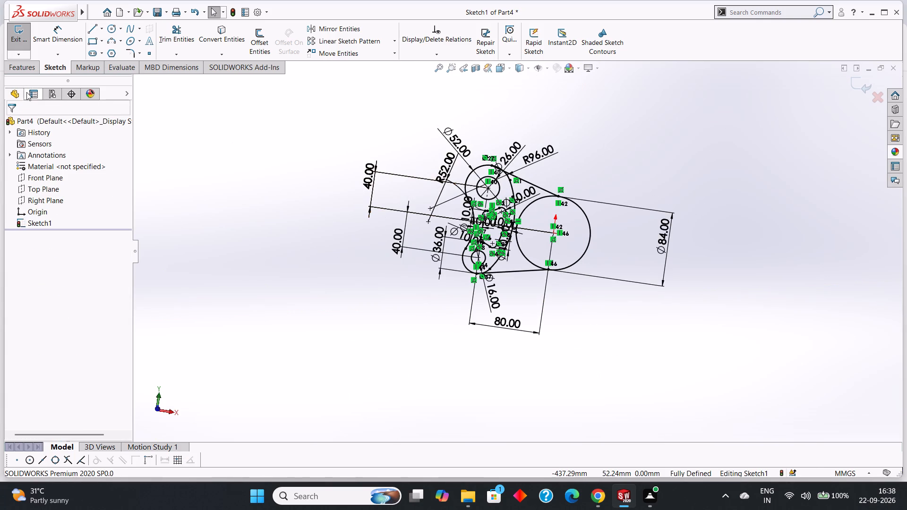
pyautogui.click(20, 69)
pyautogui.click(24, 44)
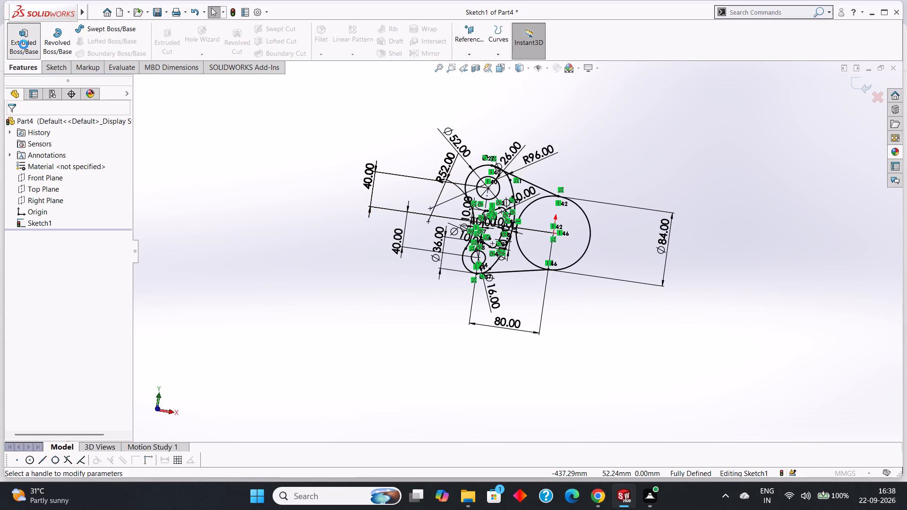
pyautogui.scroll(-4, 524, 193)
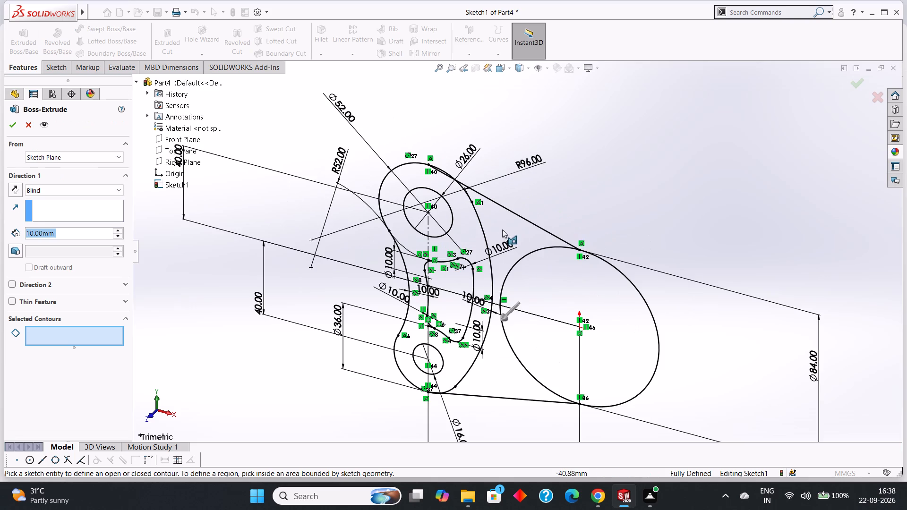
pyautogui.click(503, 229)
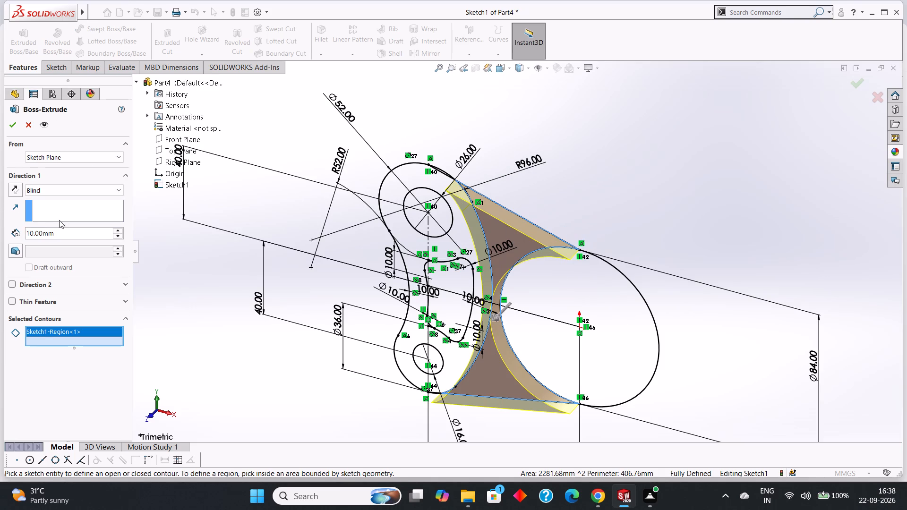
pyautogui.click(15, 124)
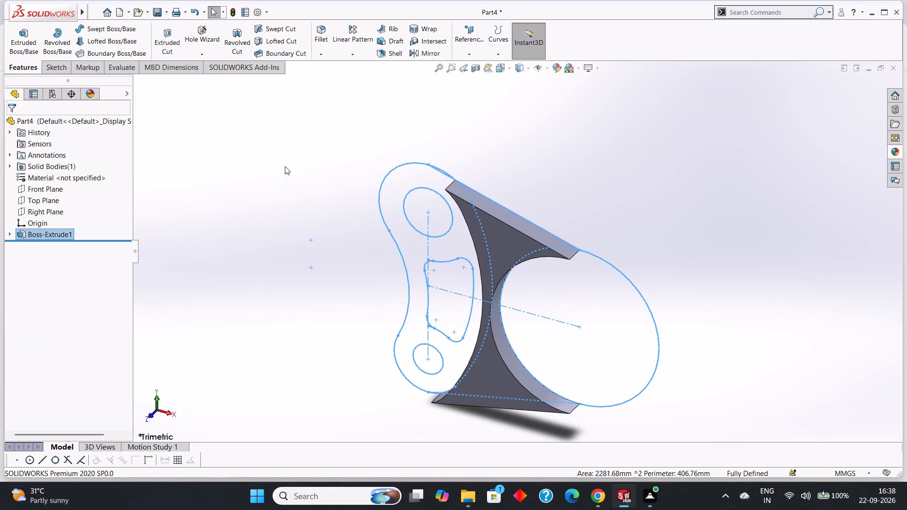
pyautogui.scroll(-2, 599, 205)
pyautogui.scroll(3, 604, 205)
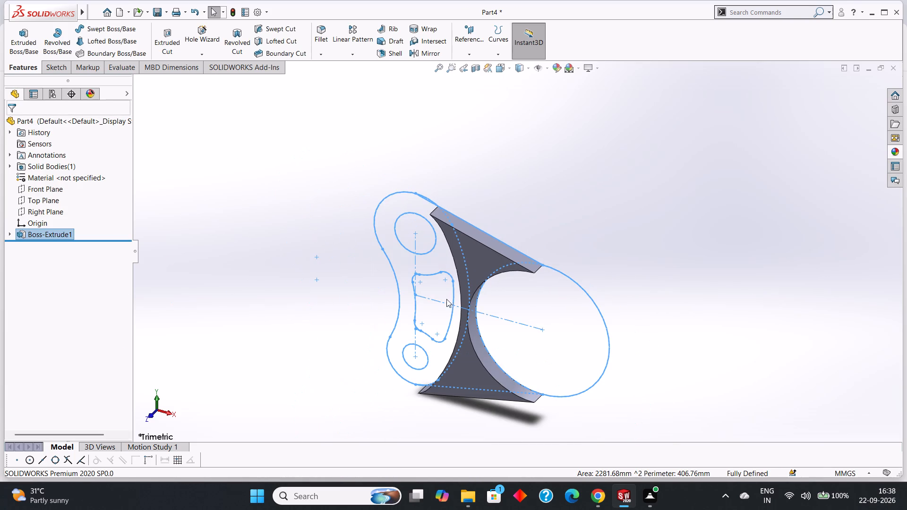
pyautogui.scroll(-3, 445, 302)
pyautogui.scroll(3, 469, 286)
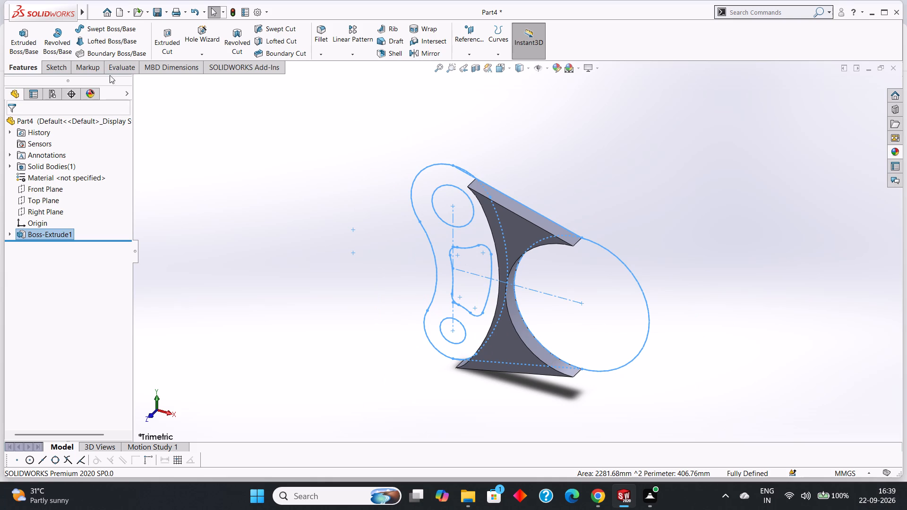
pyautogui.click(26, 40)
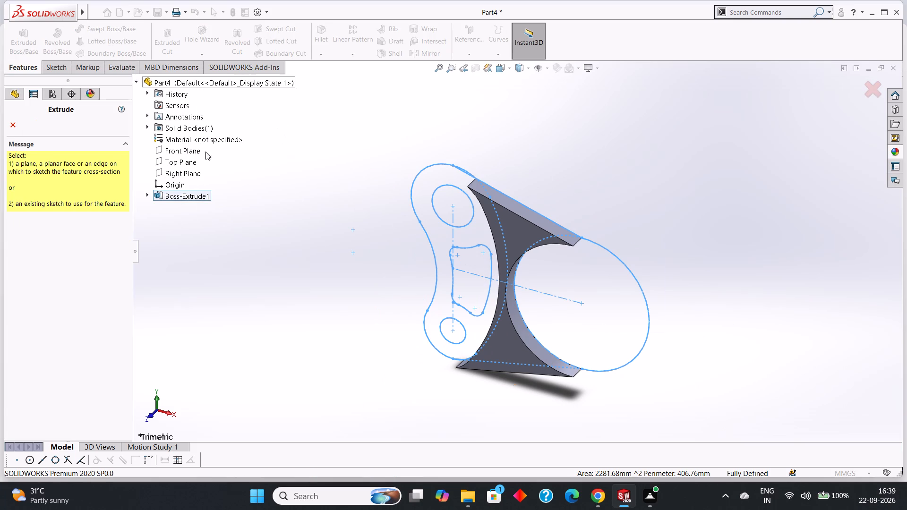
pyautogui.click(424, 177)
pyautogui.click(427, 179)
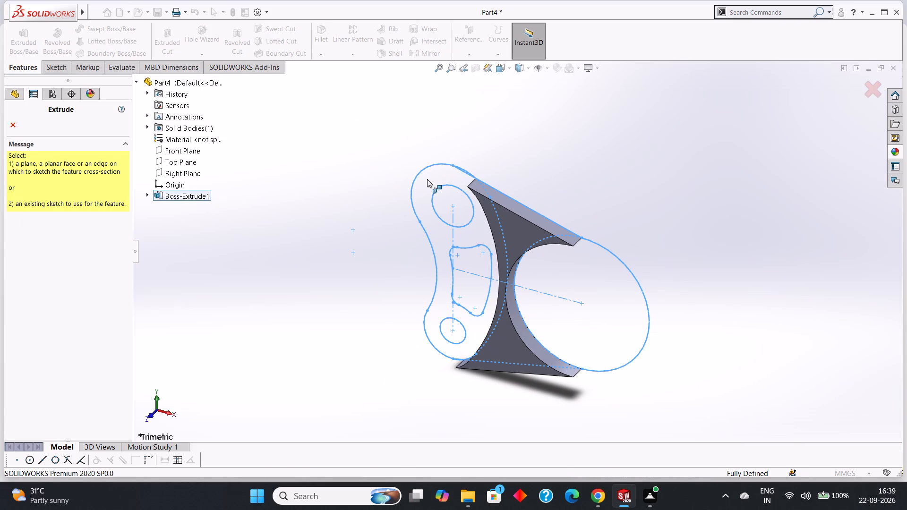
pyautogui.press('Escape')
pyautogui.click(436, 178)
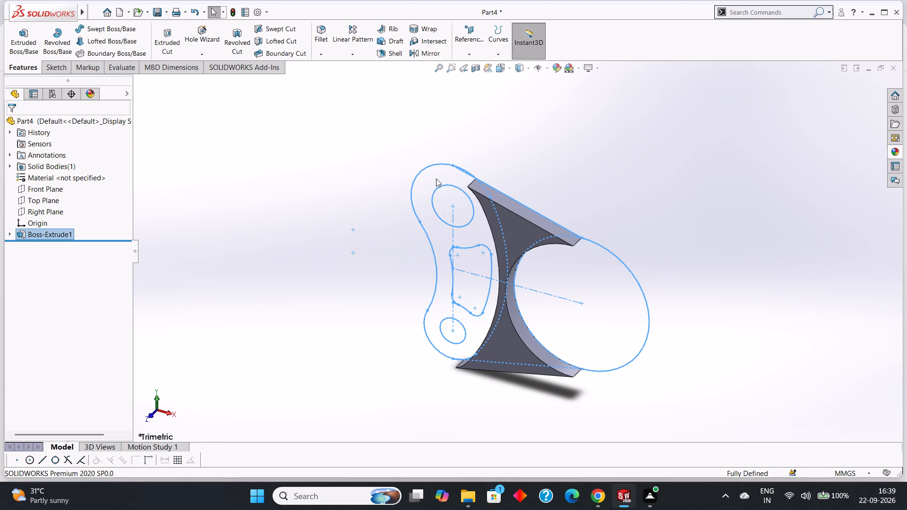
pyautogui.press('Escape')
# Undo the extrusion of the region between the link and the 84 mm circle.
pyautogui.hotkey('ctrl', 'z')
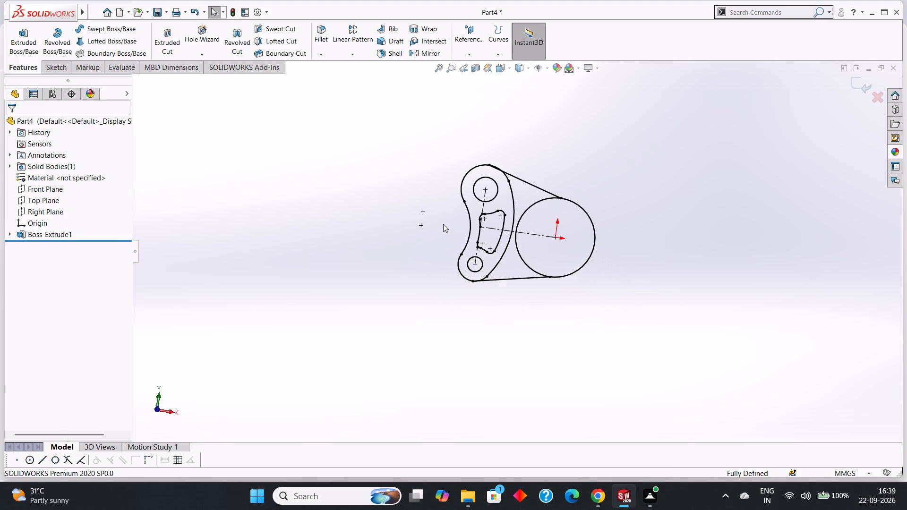
# Examine the sketch where the two connecting lines meet the link's end arcs and the 84 mm circle.
pyautogui.scroll(-5, 472, 180)
pyautogui.scroll(-3, 536, 188)
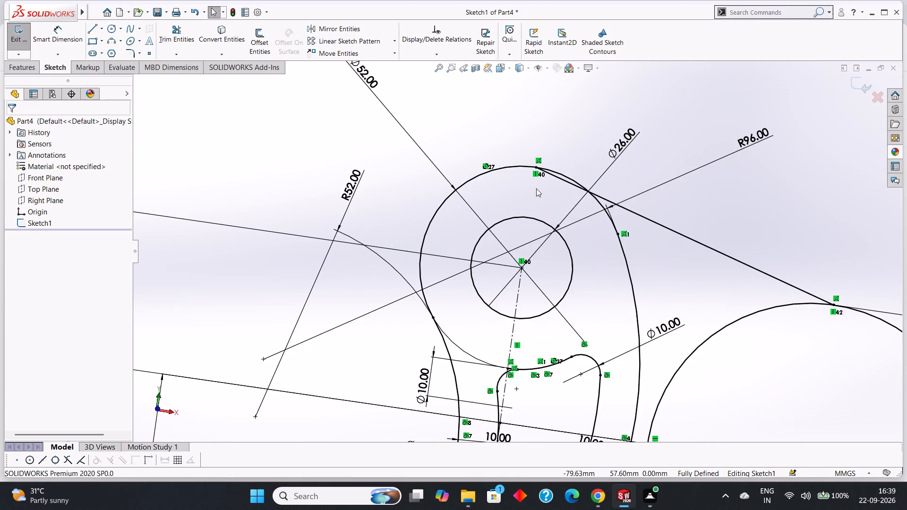
pyautogui.scroll(2, 573, 194)
pyautogui.scroll(-4, 553, 209)
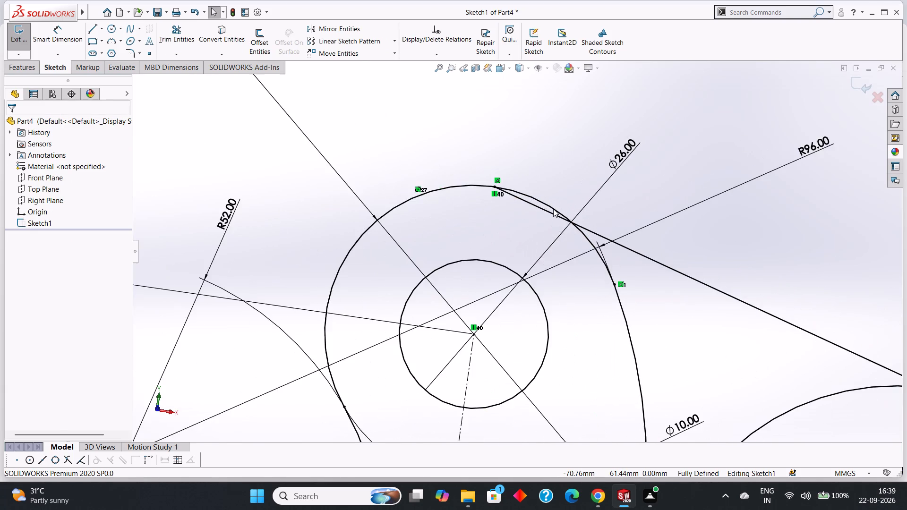
pyautogui.scroll(-2, 553, 209)
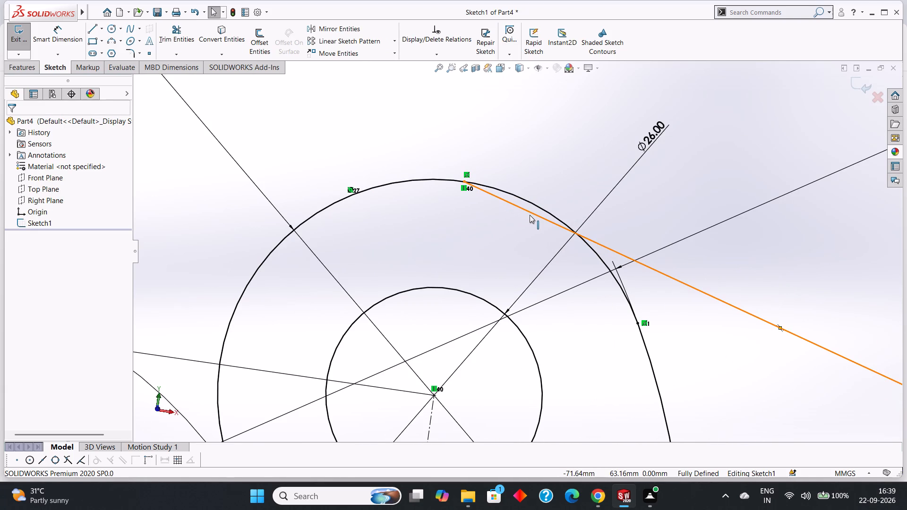
pyautogui.scroll(5, 530, 215)
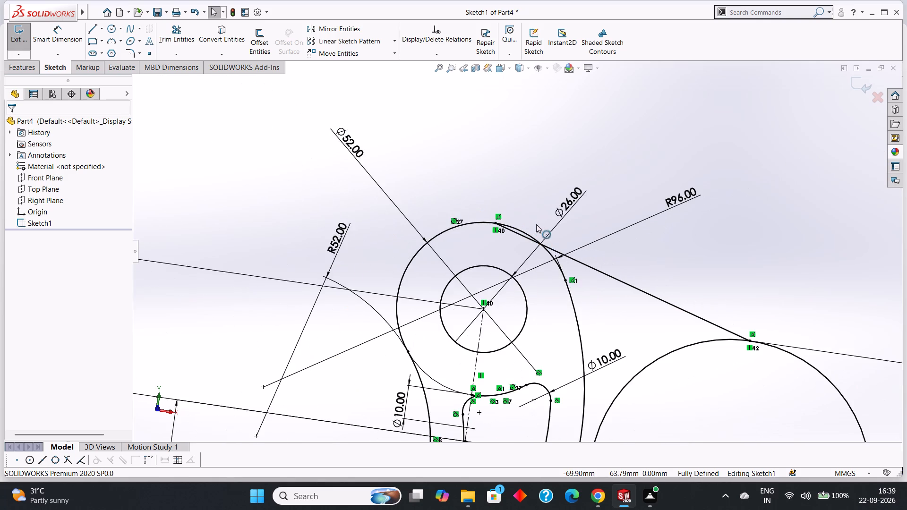
pyautogui.scroll(2, 552, 245)
pyautogui.scroll(4, 566, 293)
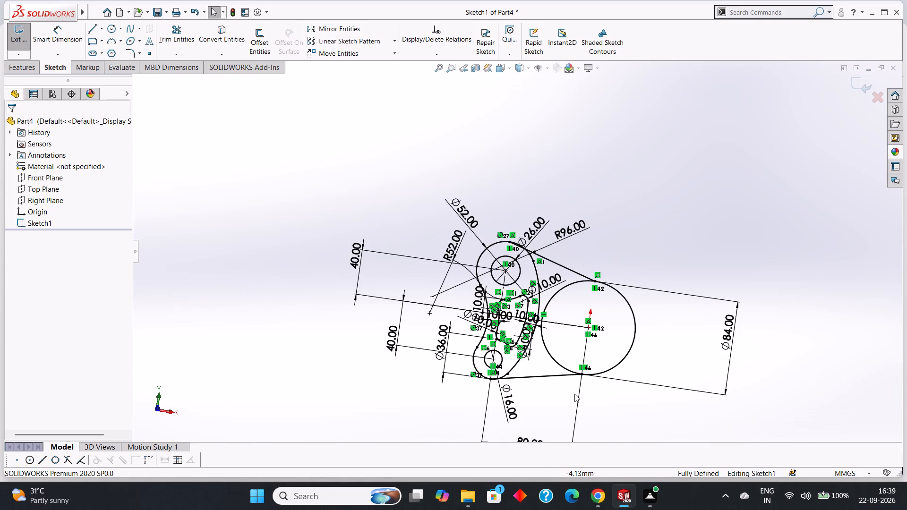
pyautogui.scroll(-4, 574, 394)
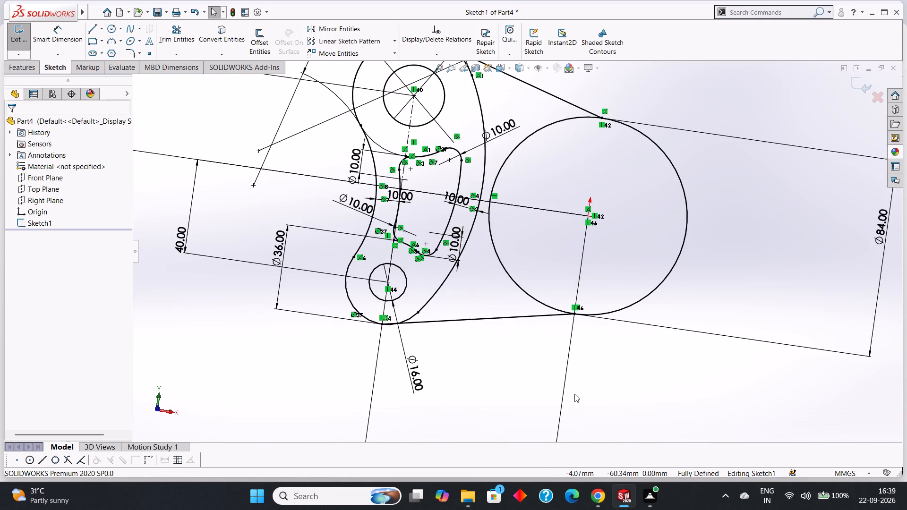
pyautogui.scroll(3, 574, 394)
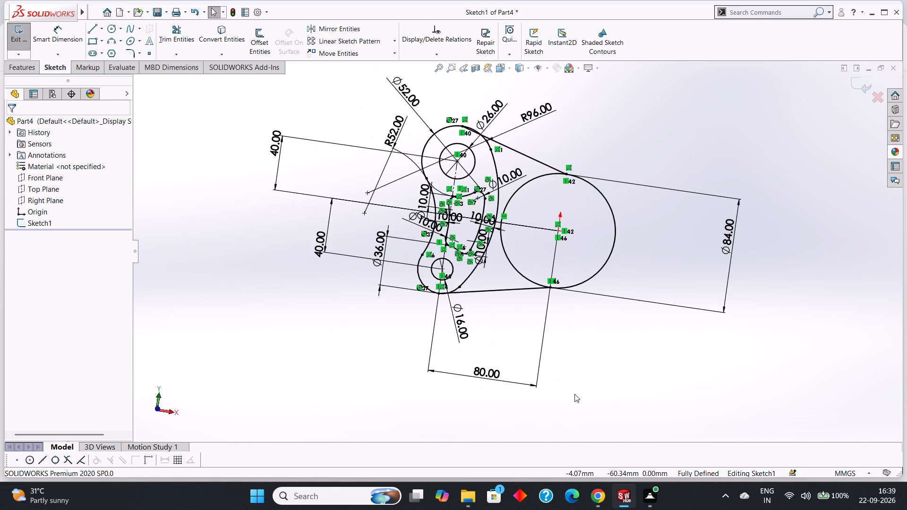
pyautogui.scroll(1, 574, 394)
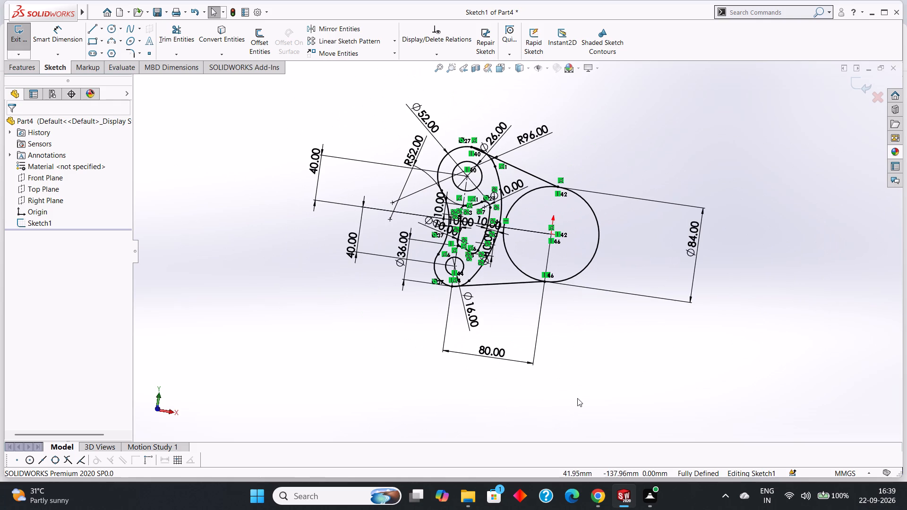
pyautogui.moveTo(623, 386); pyautogui.dragTo(654, 371, button='middle')
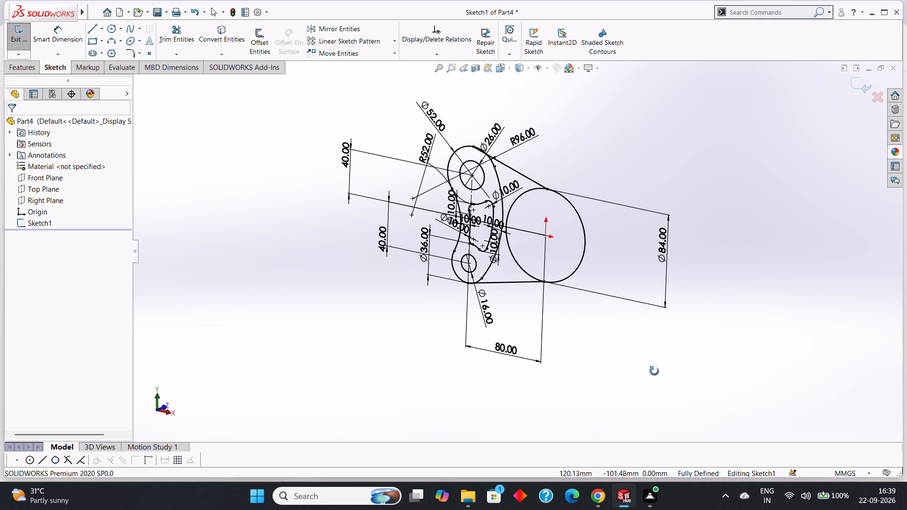
pyautogui.moveTo(654, 371); pyautogui.dragTo(653, 372, button='middle')
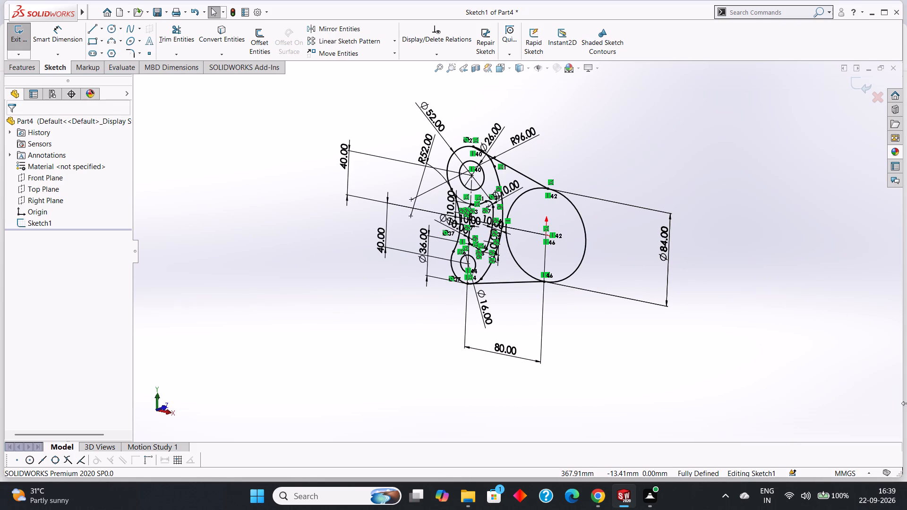
pyautogui.scroll(-1, 906, 445)
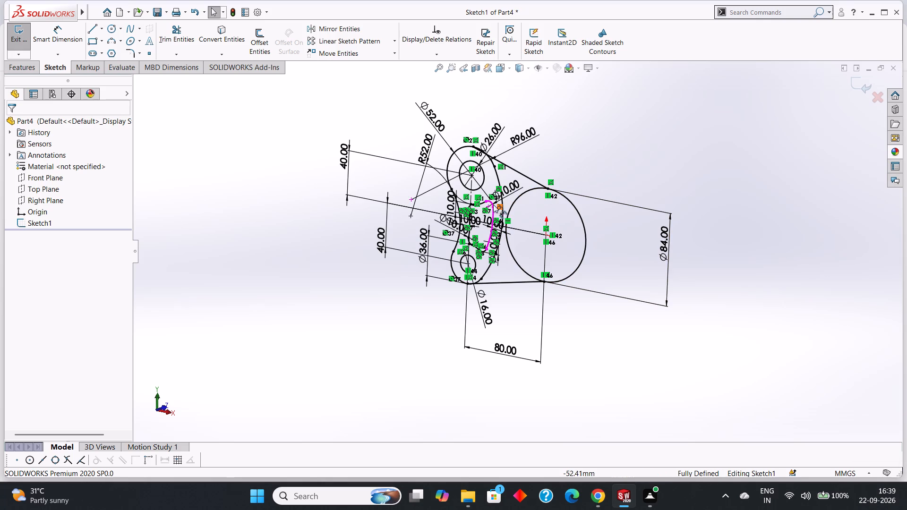
pyautogui.scroll(-3, 483, 202)
pyautogui.scroll(-1, 514, 177)
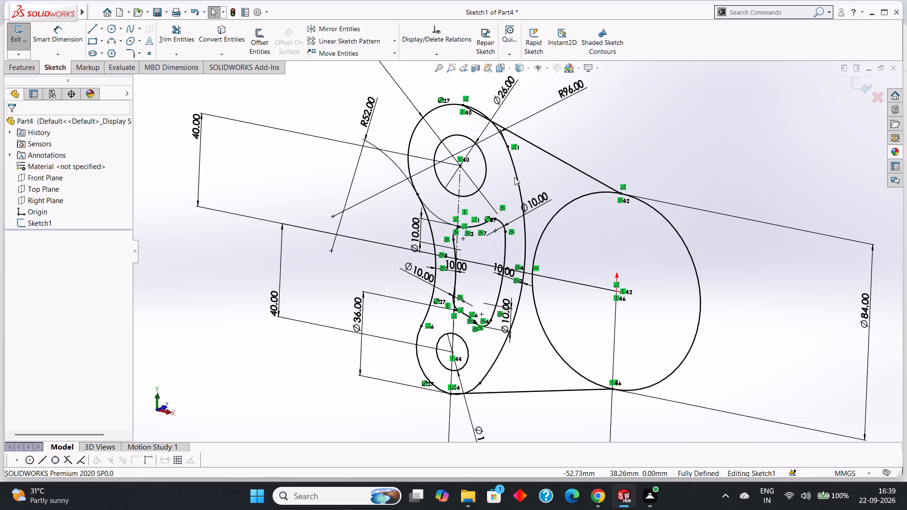
pyautogui.scroll(2, 514, 177)
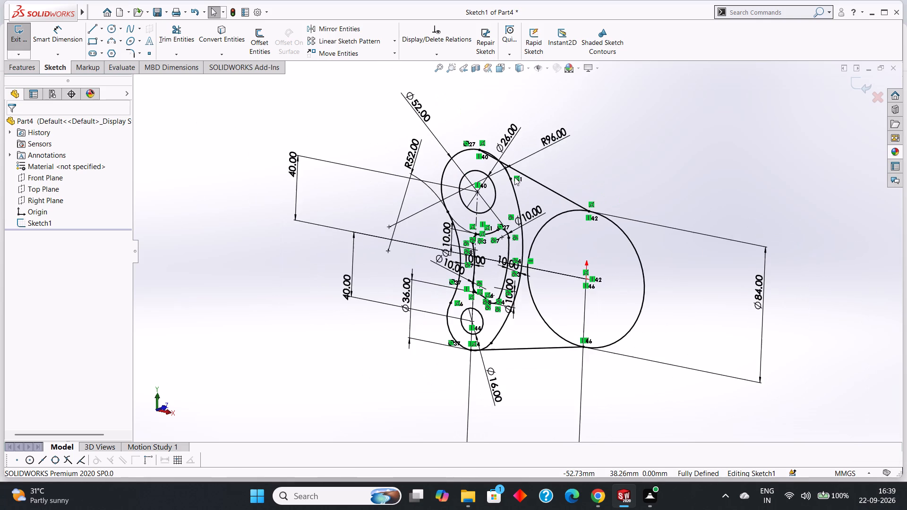
pyautogui.scroll(1, 514, 177)
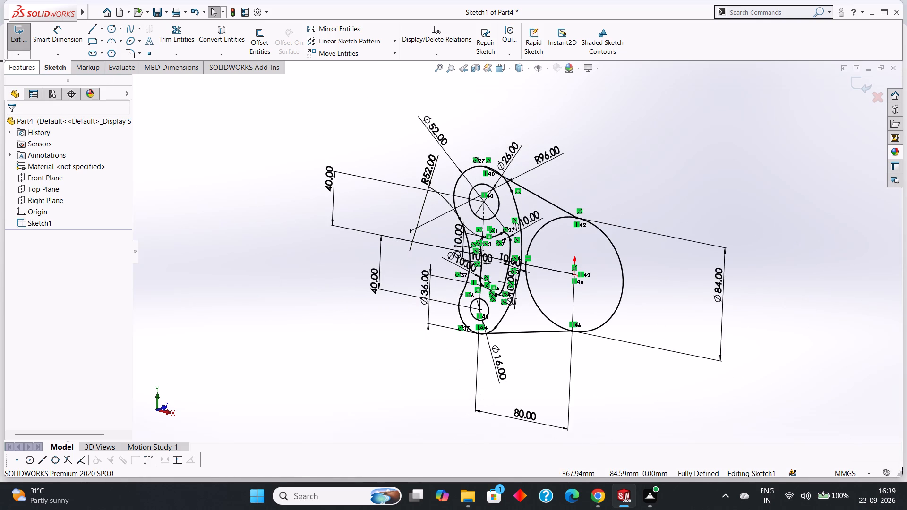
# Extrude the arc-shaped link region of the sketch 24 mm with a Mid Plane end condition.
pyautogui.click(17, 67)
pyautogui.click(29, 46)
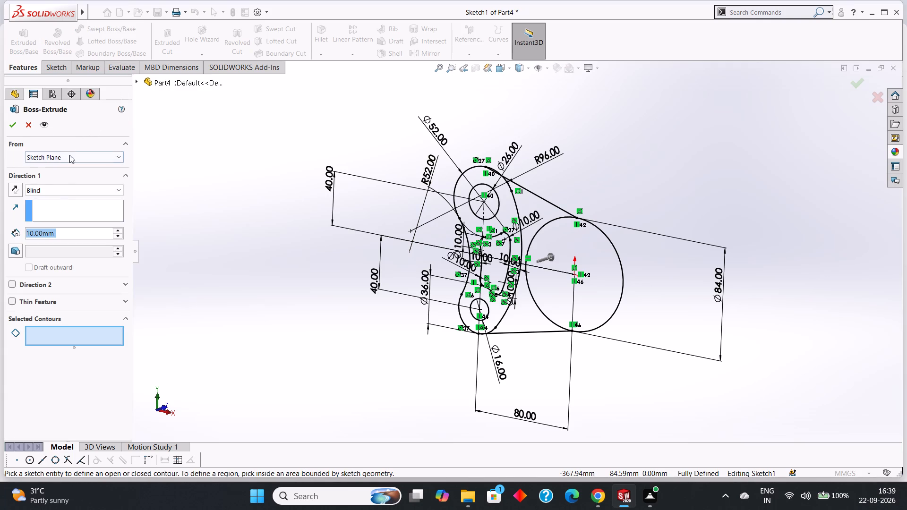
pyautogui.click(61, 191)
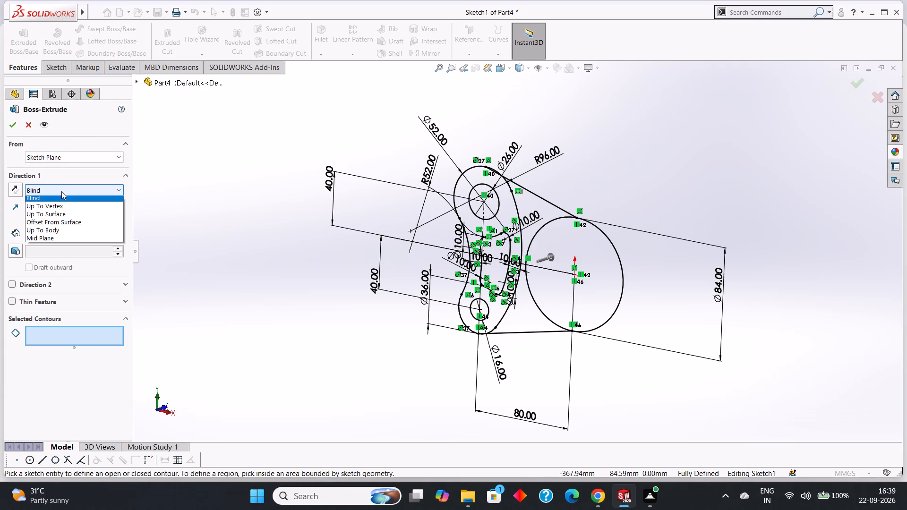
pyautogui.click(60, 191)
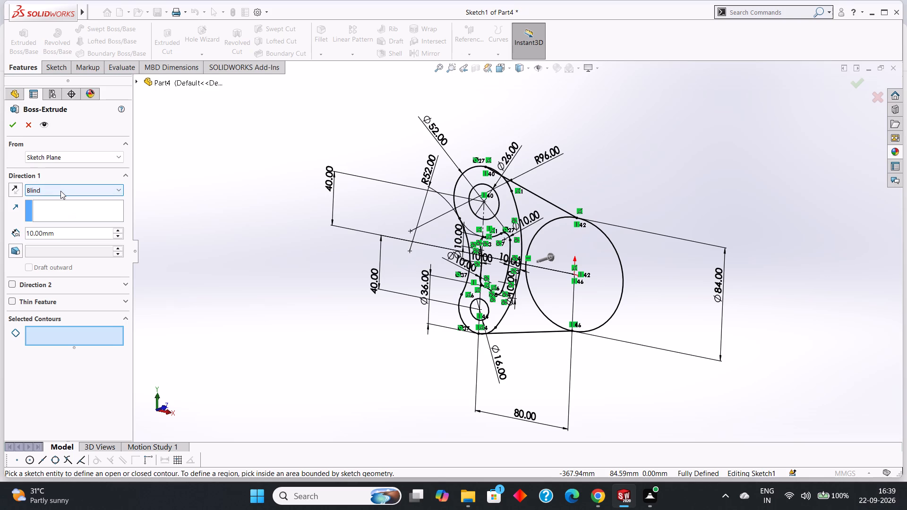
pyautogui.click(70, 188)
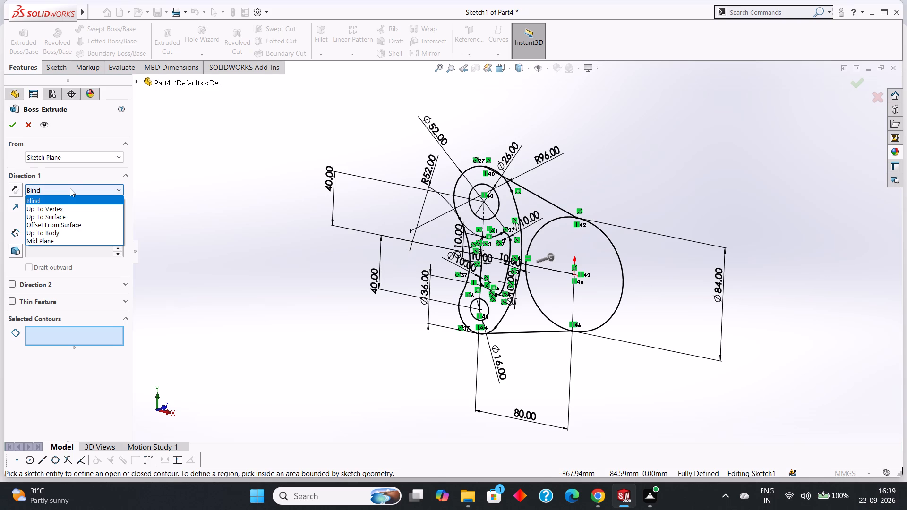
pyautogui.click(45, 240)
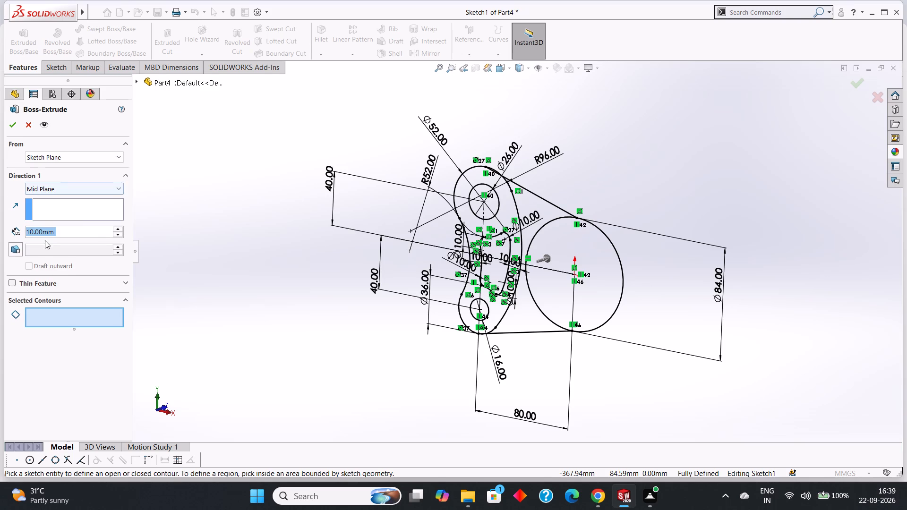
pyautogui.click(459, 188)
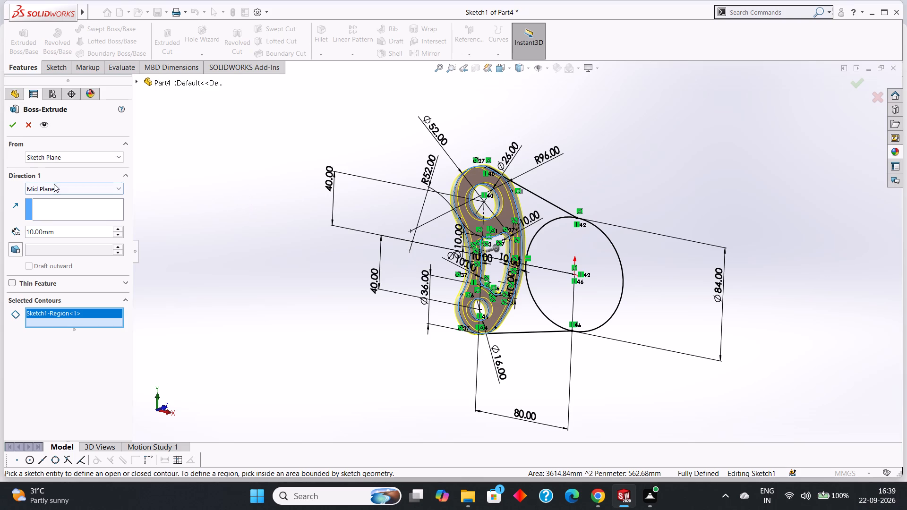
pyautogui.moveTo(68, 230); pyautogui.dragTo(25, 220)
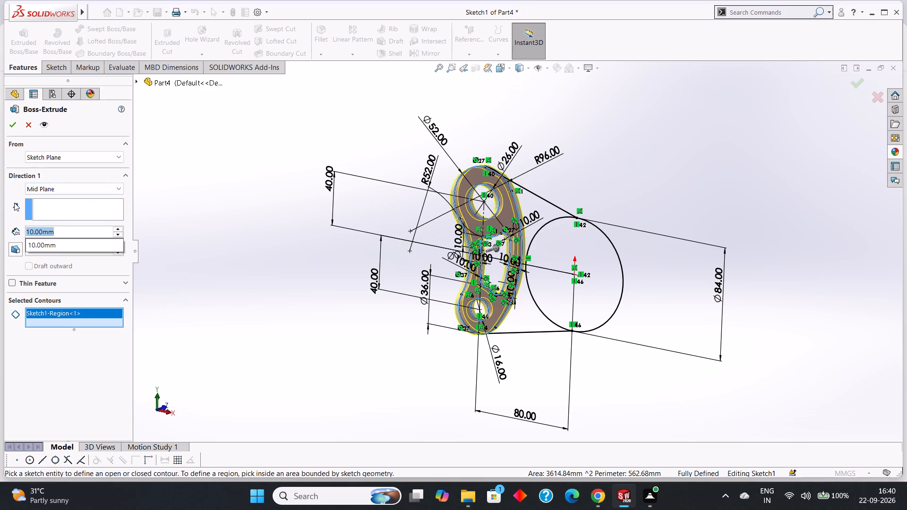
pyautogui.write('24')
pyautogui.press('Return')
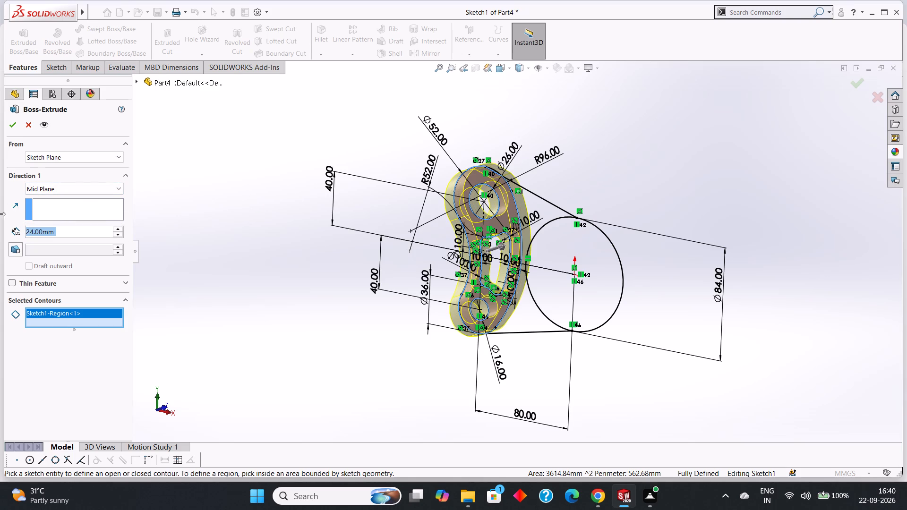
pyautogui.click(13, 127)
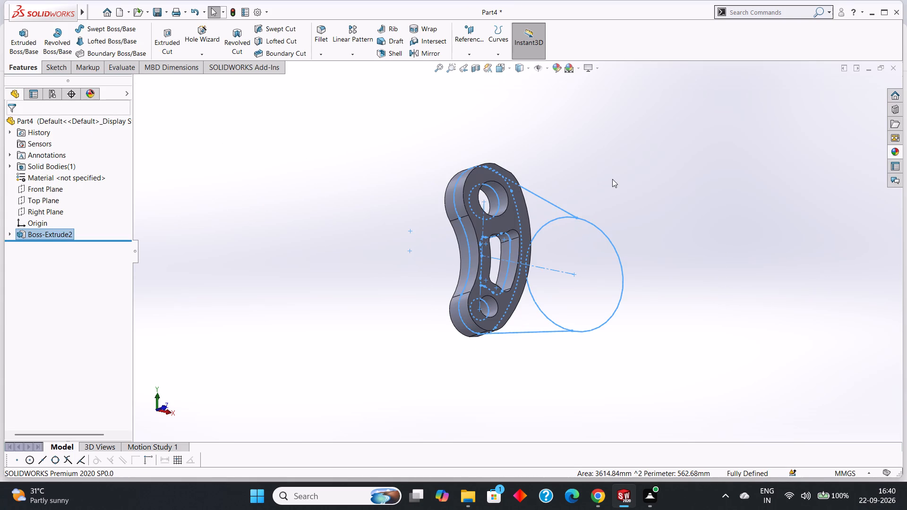
# Inspect the extruded link together with the underlying sketch and its dimensions.
pyautogui.scroll(-3, 609, 195)
pyautogui.scroll(4, 537, 205)
pyautogui.scroll(-2, 519, 255)
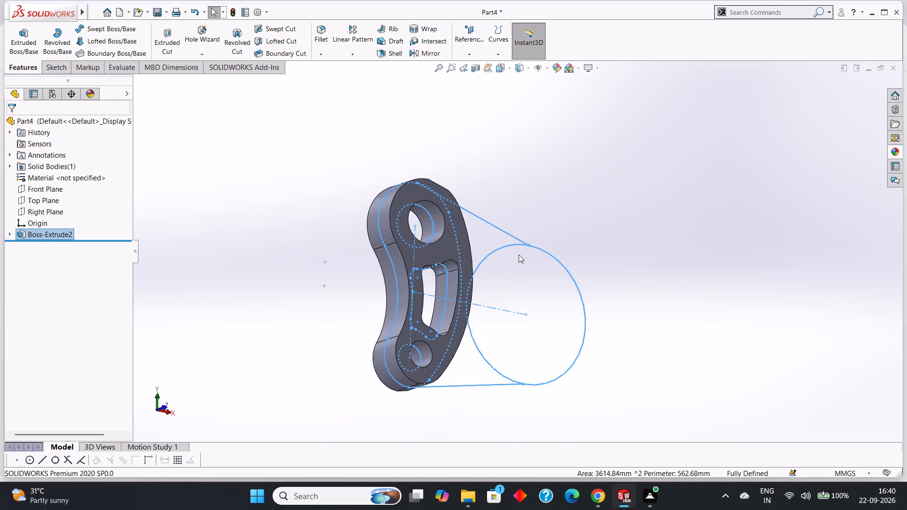
pyautogui.scroll(-1, 519, 255)
pyautogui.scroll(3, 520, 255)
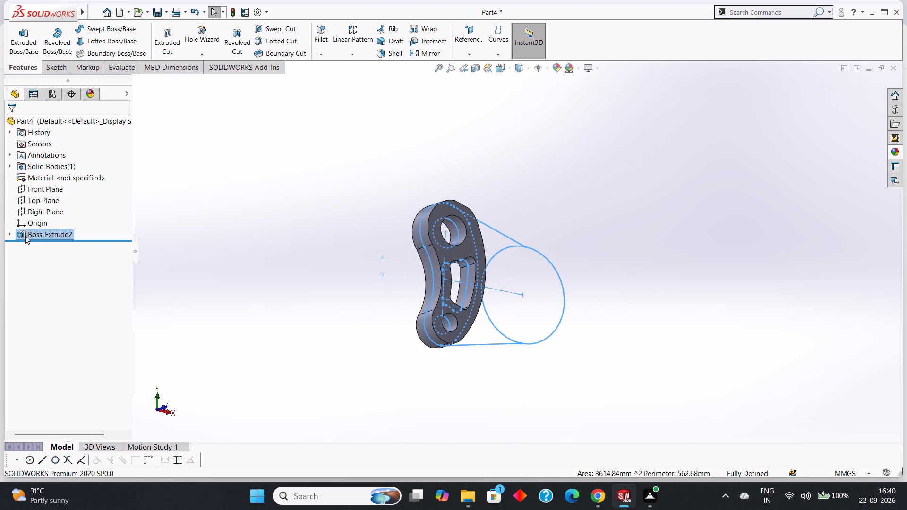
pyautogui.click(11, 230)
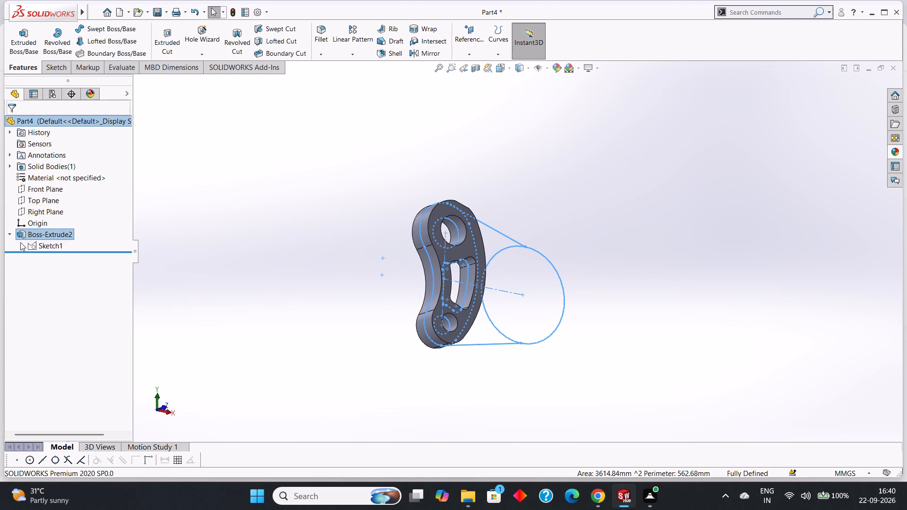
pyautogui.click(45, 246)
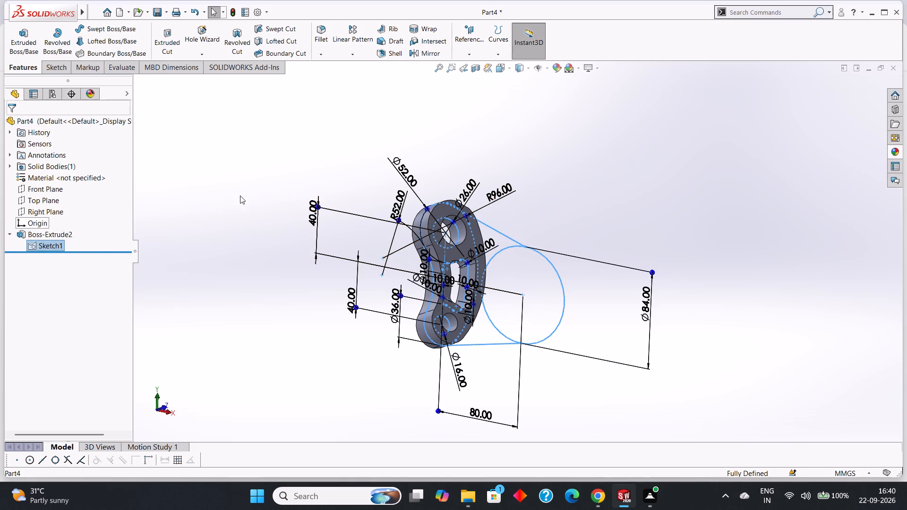
pyautogui.click(529, 191)
pyautogui.press('Escape')
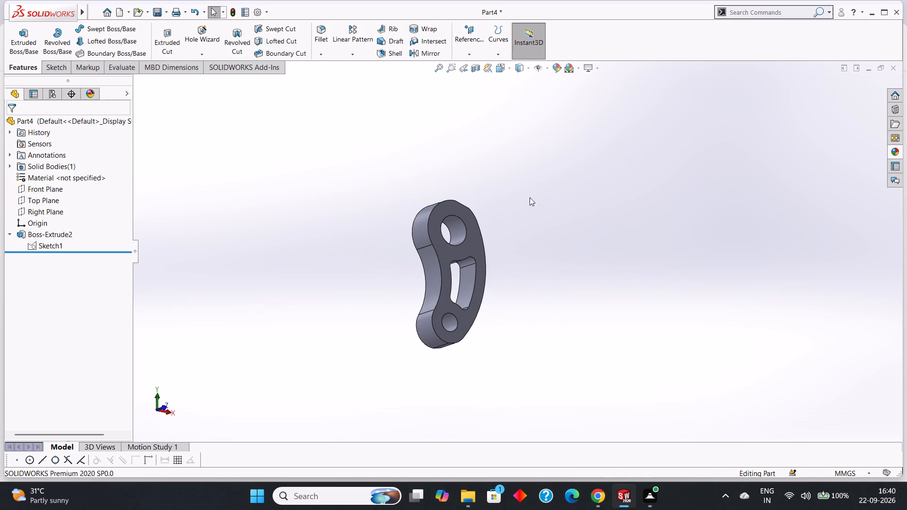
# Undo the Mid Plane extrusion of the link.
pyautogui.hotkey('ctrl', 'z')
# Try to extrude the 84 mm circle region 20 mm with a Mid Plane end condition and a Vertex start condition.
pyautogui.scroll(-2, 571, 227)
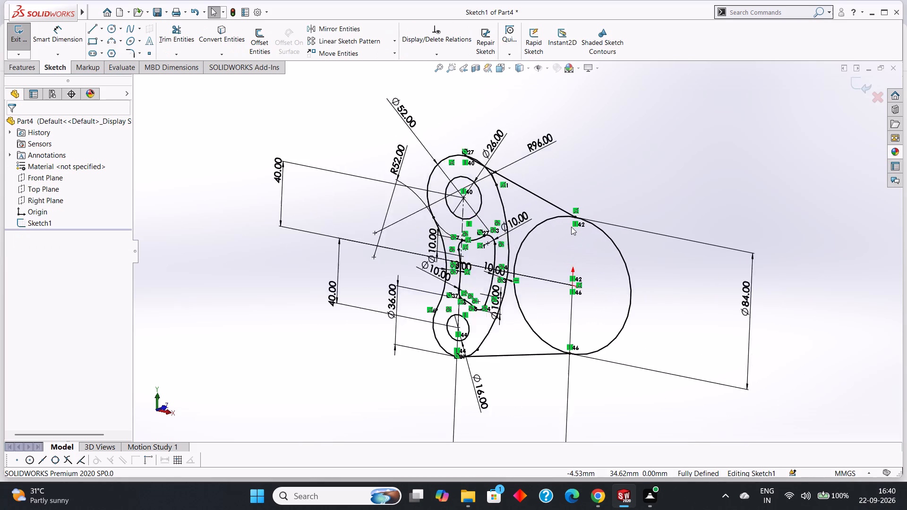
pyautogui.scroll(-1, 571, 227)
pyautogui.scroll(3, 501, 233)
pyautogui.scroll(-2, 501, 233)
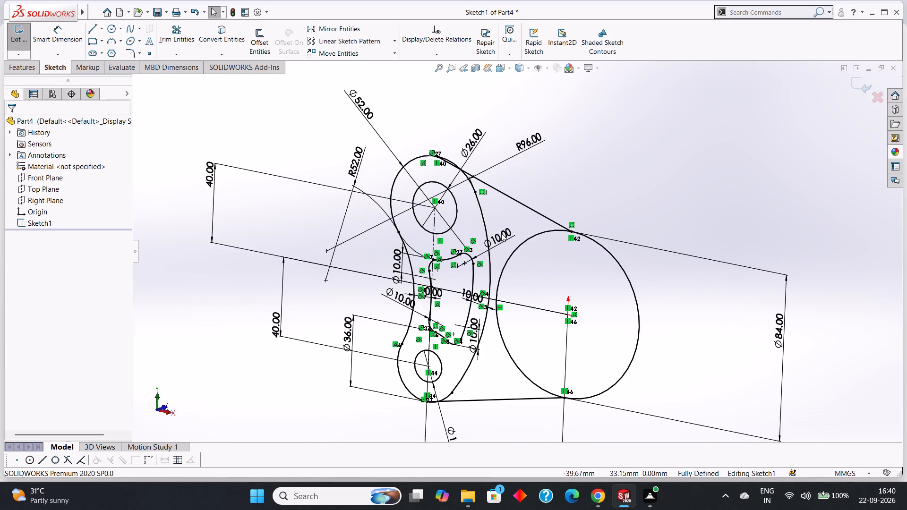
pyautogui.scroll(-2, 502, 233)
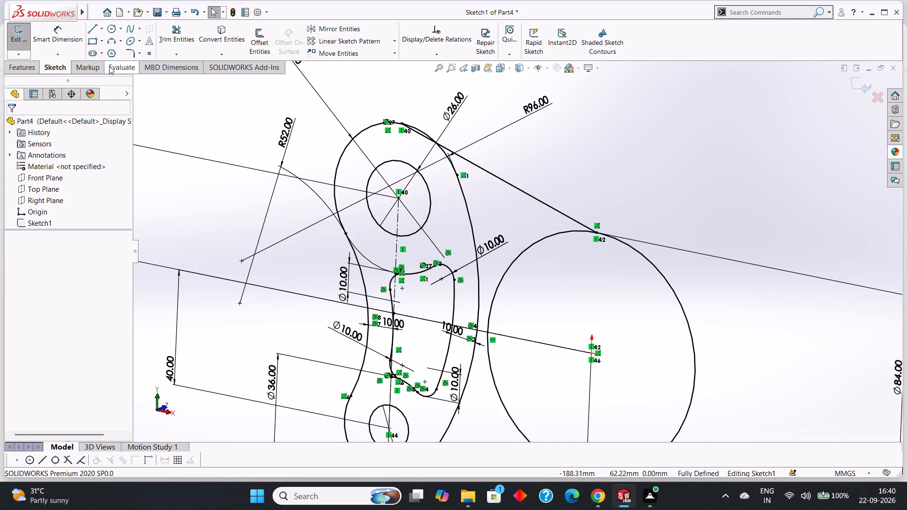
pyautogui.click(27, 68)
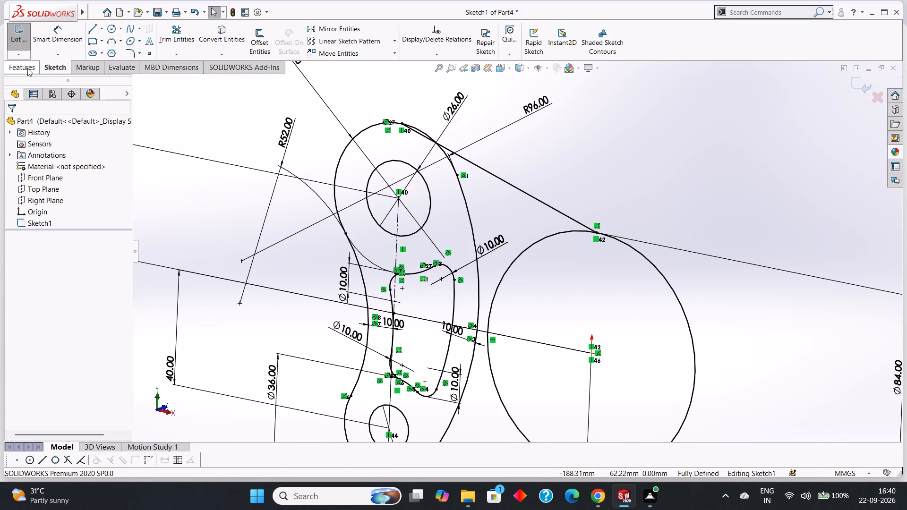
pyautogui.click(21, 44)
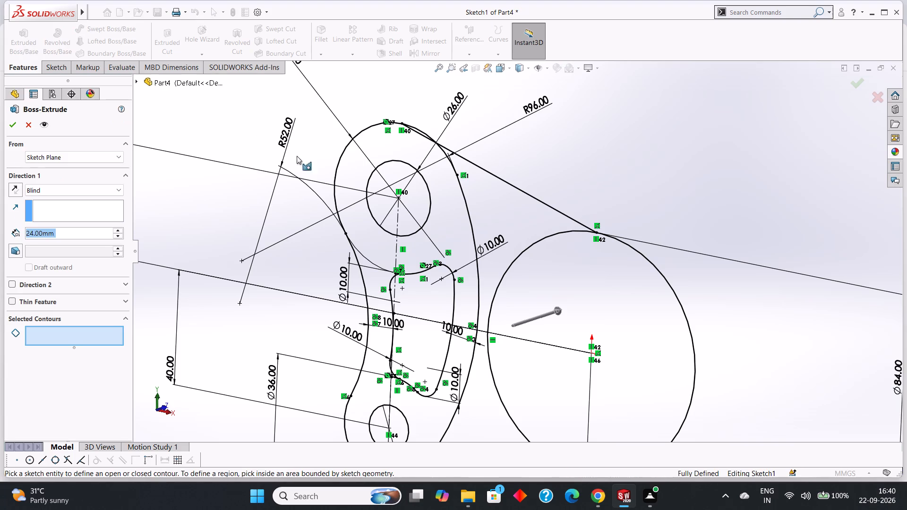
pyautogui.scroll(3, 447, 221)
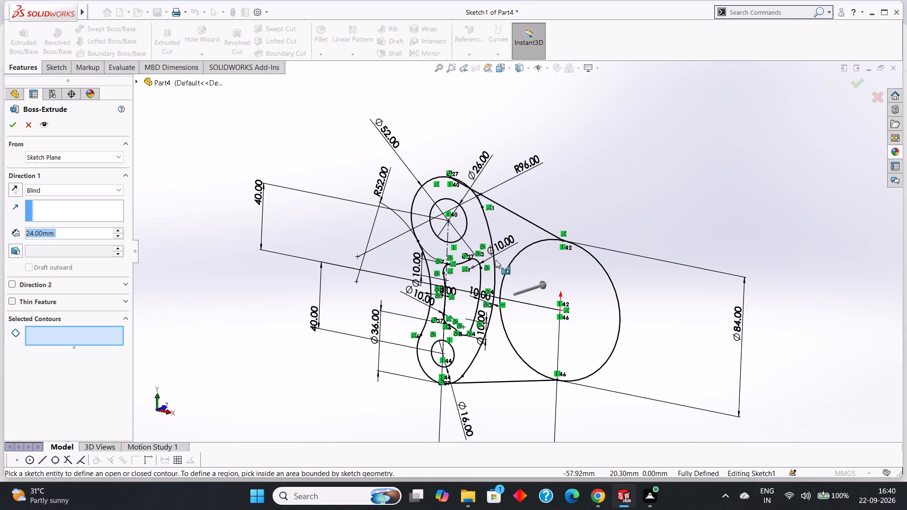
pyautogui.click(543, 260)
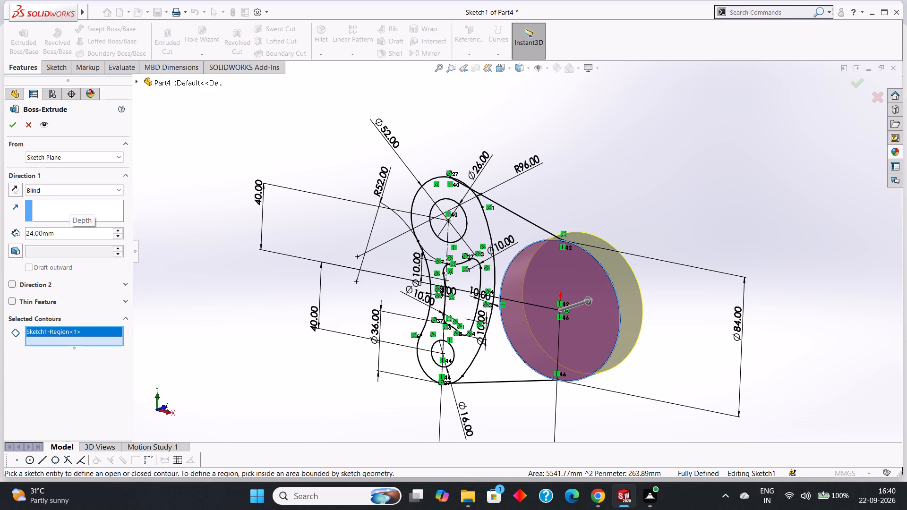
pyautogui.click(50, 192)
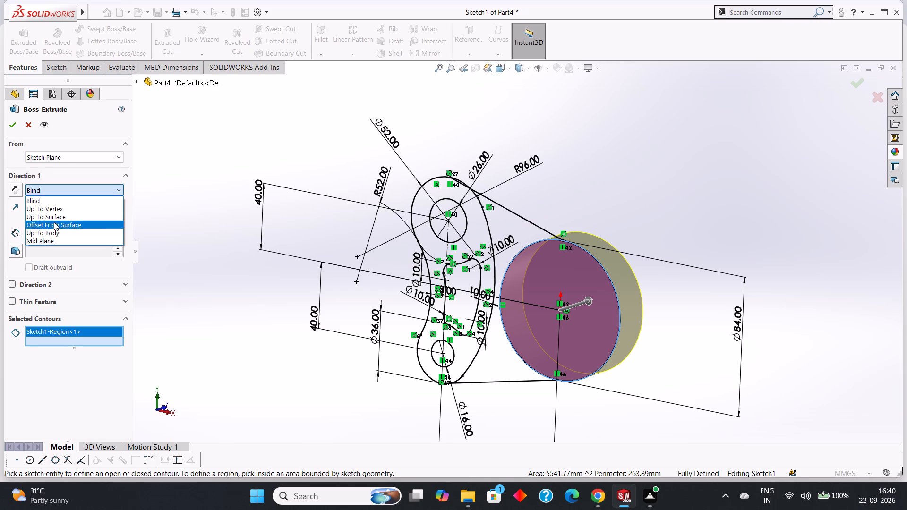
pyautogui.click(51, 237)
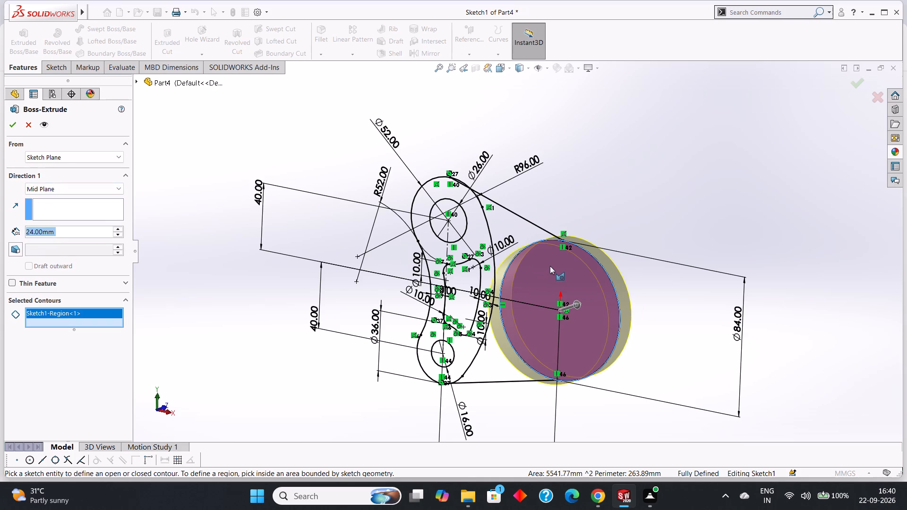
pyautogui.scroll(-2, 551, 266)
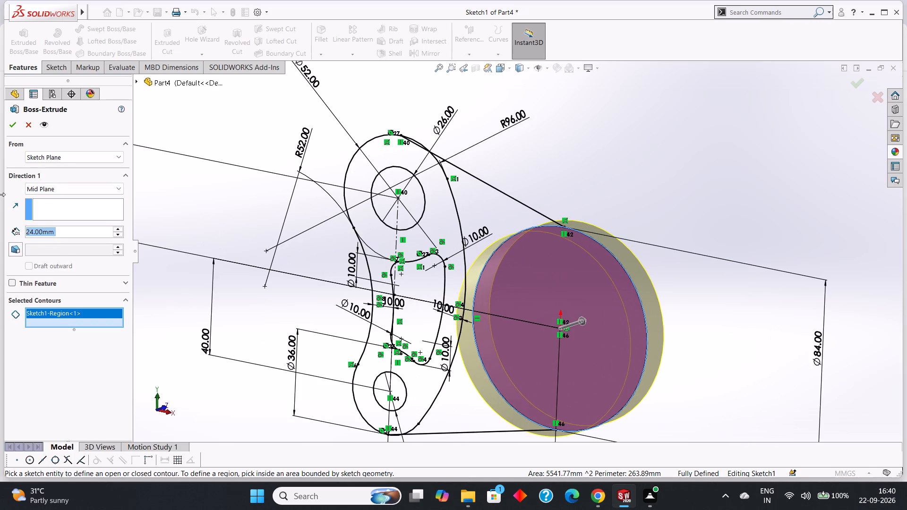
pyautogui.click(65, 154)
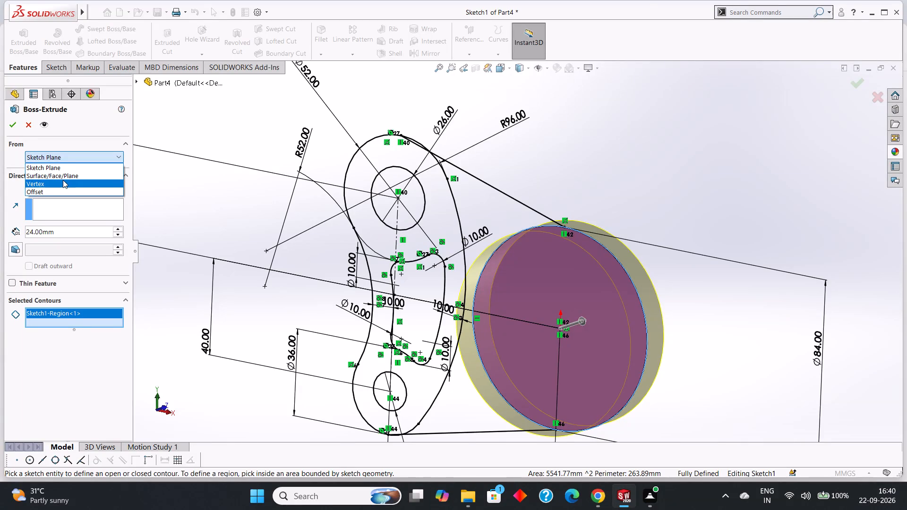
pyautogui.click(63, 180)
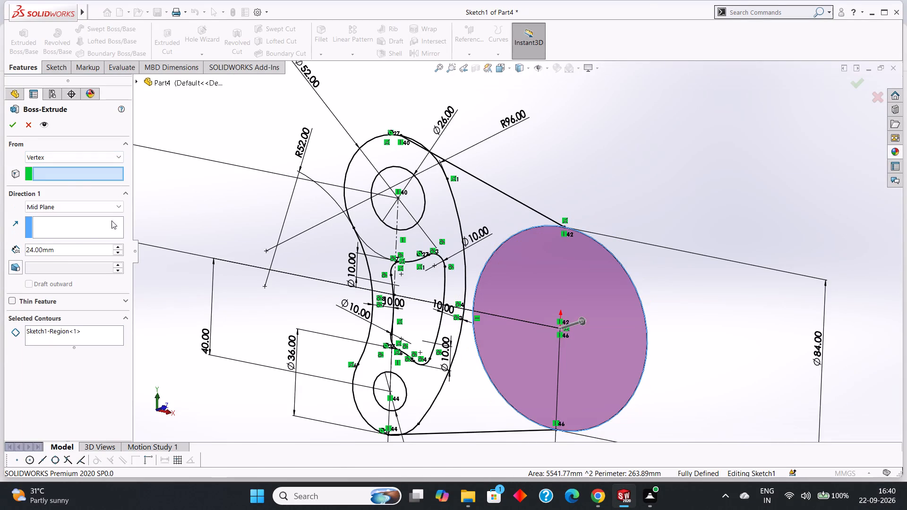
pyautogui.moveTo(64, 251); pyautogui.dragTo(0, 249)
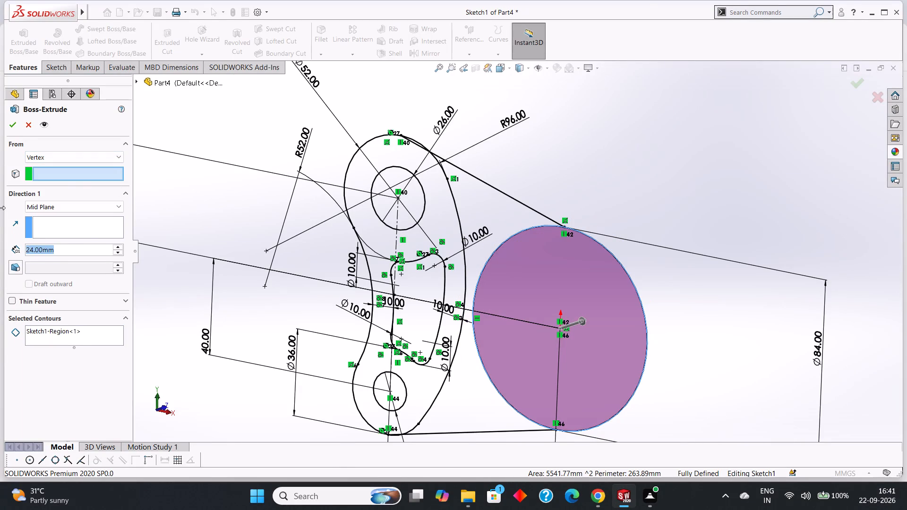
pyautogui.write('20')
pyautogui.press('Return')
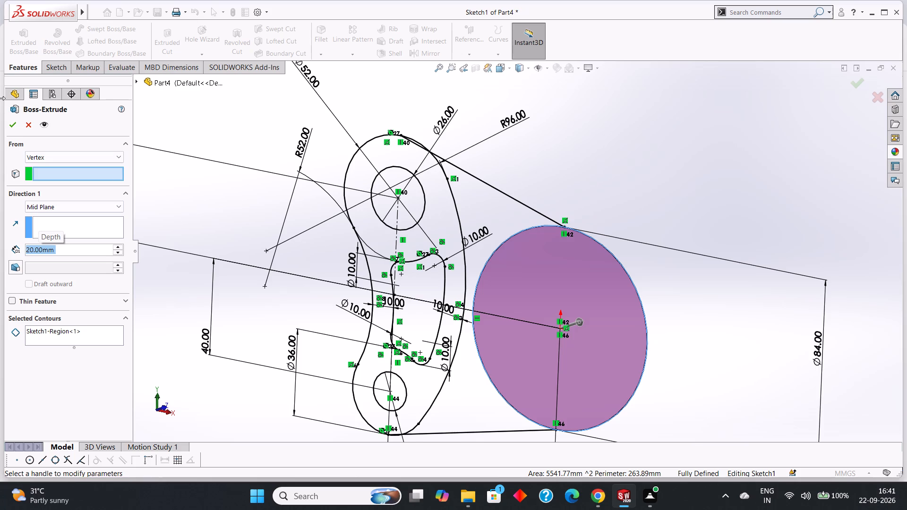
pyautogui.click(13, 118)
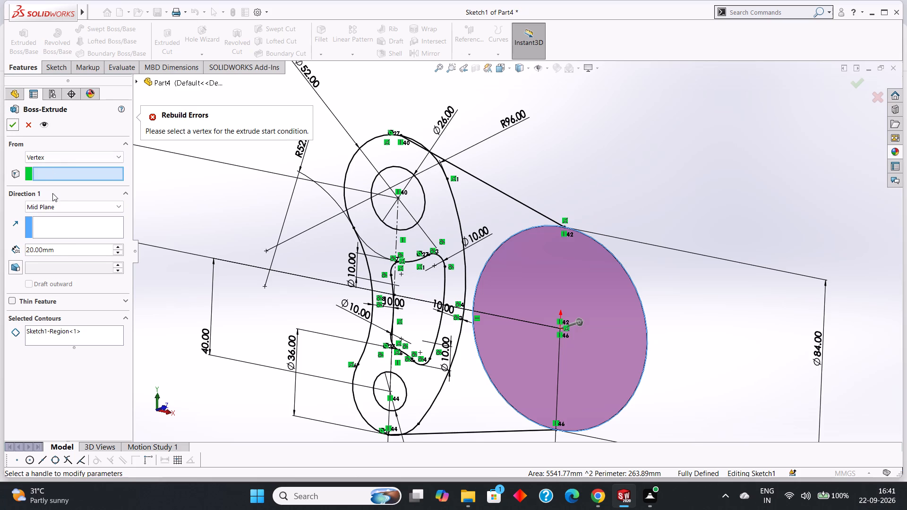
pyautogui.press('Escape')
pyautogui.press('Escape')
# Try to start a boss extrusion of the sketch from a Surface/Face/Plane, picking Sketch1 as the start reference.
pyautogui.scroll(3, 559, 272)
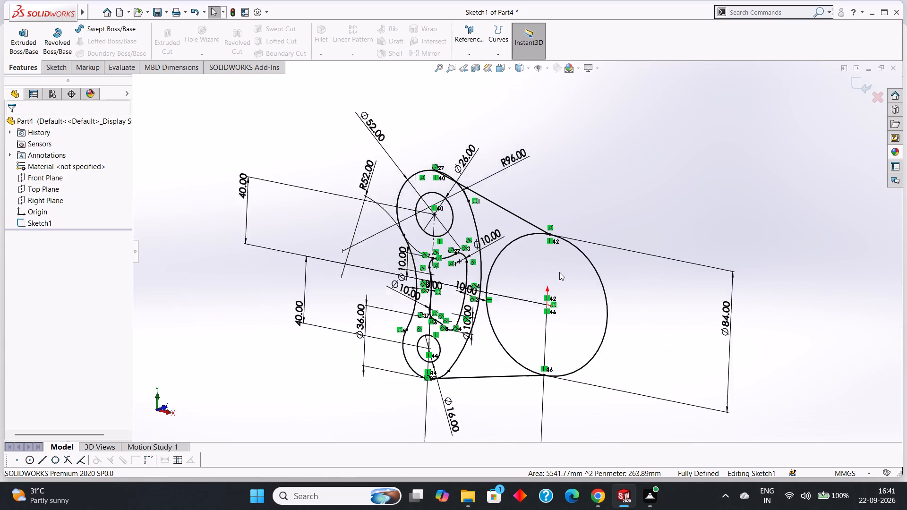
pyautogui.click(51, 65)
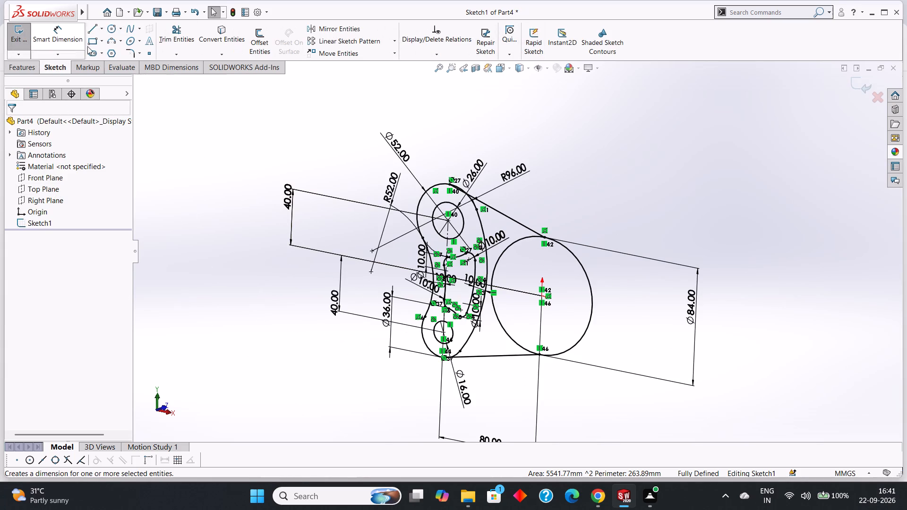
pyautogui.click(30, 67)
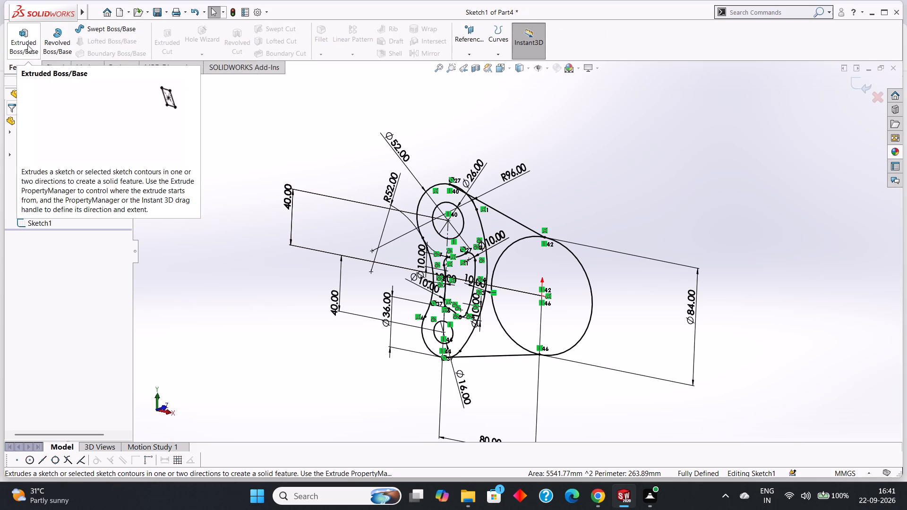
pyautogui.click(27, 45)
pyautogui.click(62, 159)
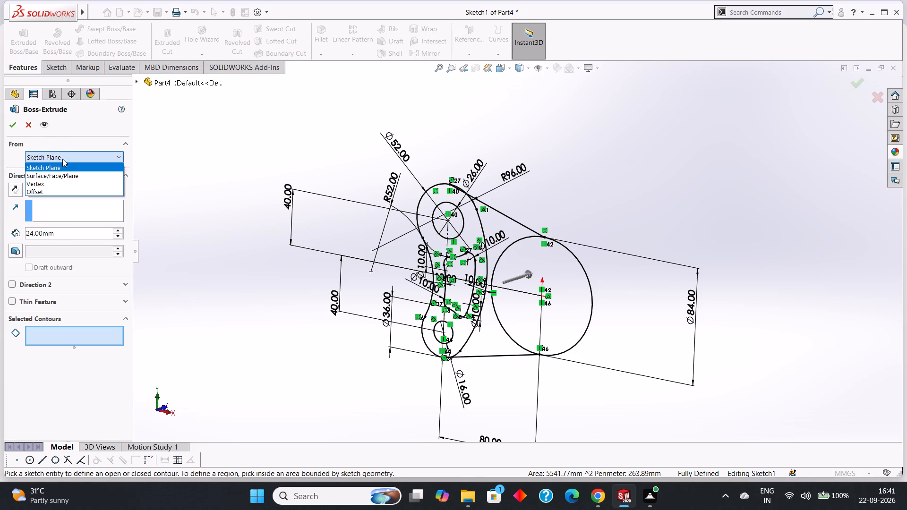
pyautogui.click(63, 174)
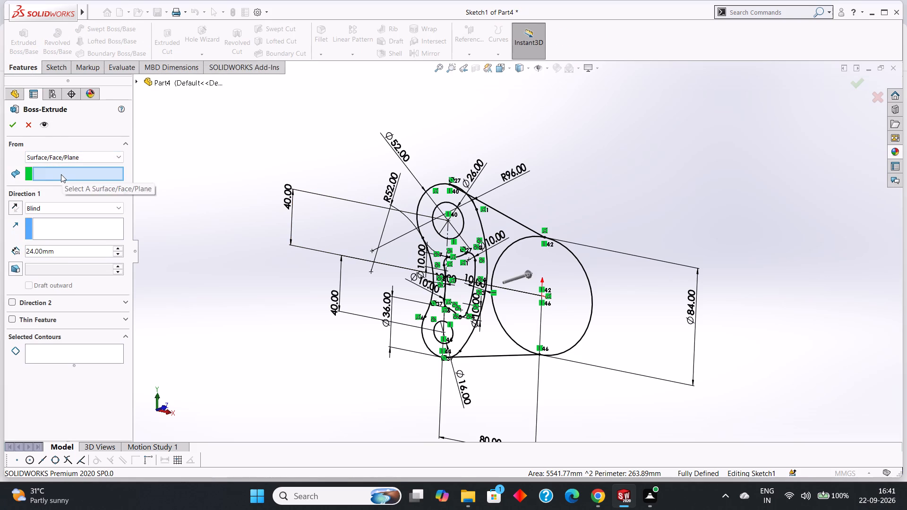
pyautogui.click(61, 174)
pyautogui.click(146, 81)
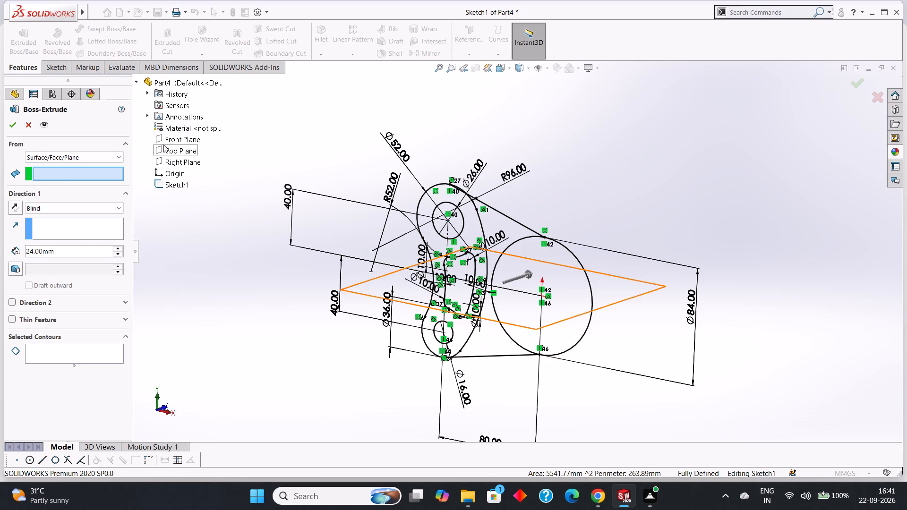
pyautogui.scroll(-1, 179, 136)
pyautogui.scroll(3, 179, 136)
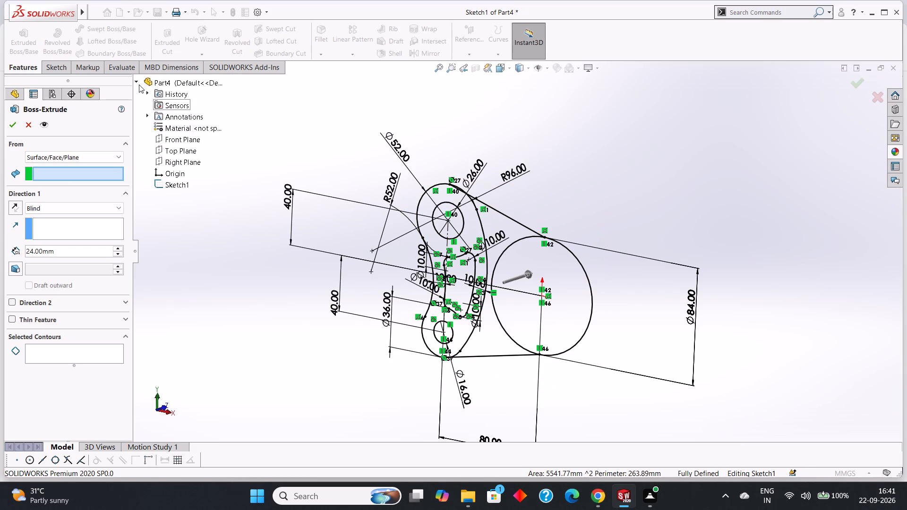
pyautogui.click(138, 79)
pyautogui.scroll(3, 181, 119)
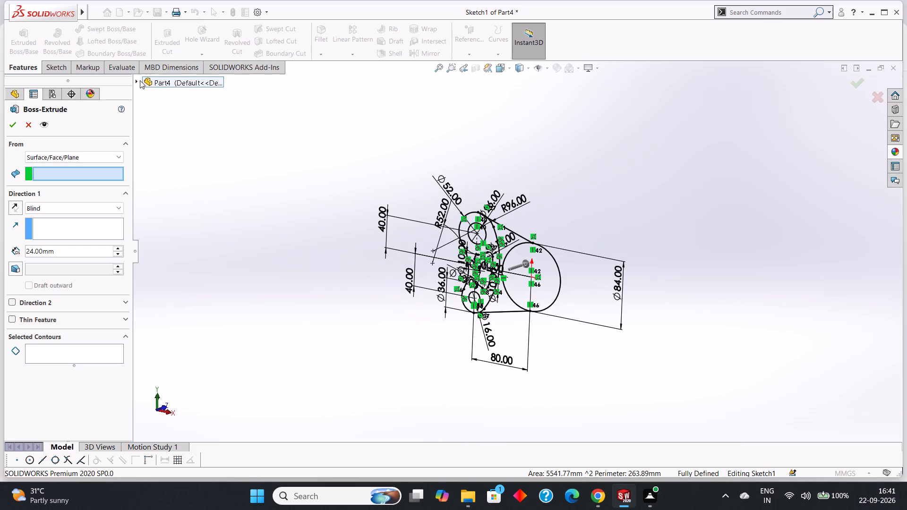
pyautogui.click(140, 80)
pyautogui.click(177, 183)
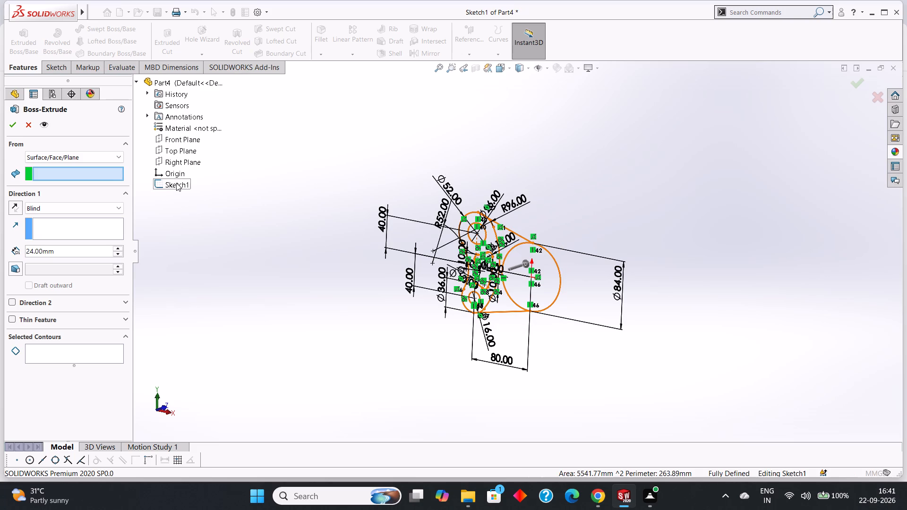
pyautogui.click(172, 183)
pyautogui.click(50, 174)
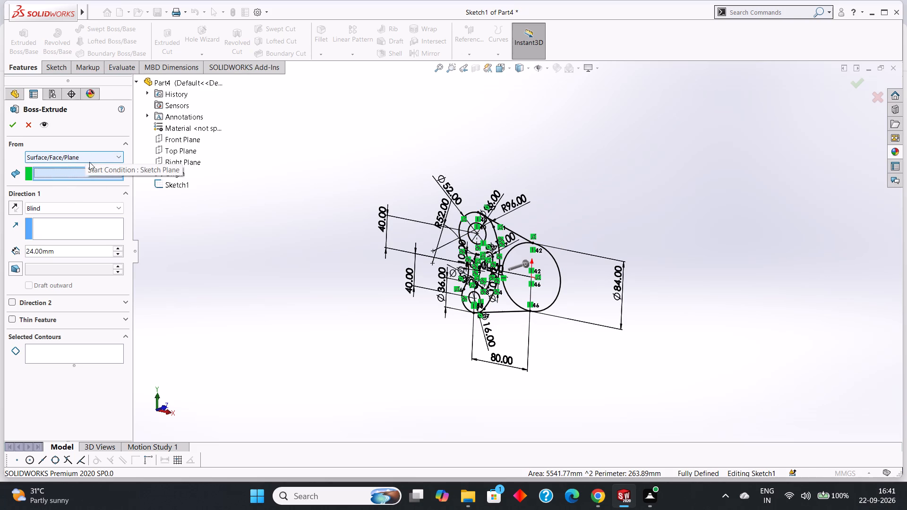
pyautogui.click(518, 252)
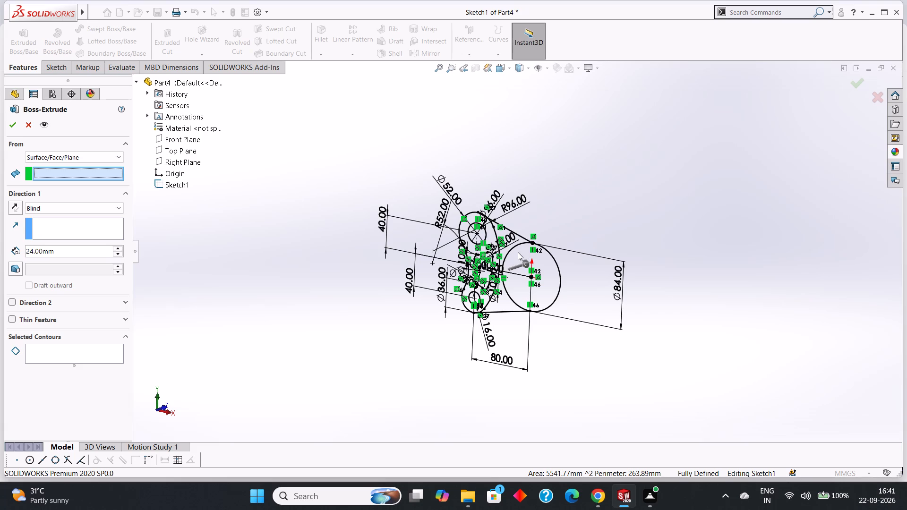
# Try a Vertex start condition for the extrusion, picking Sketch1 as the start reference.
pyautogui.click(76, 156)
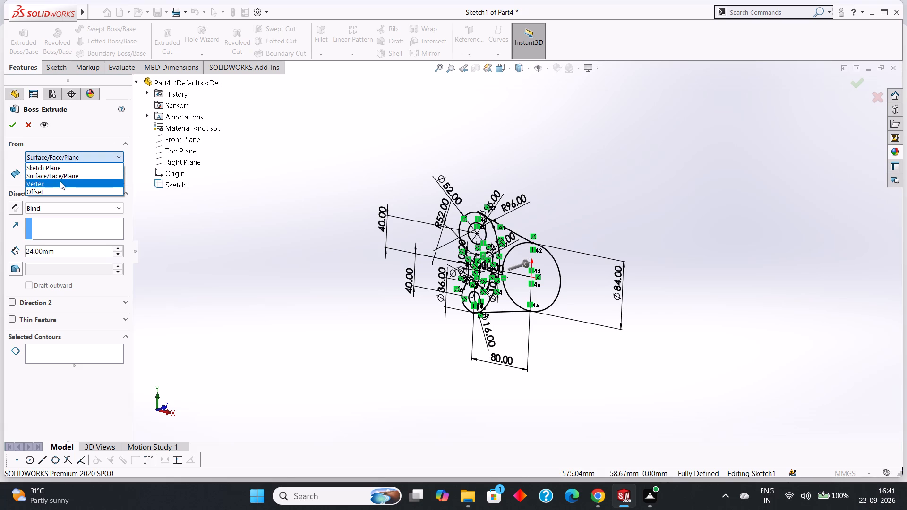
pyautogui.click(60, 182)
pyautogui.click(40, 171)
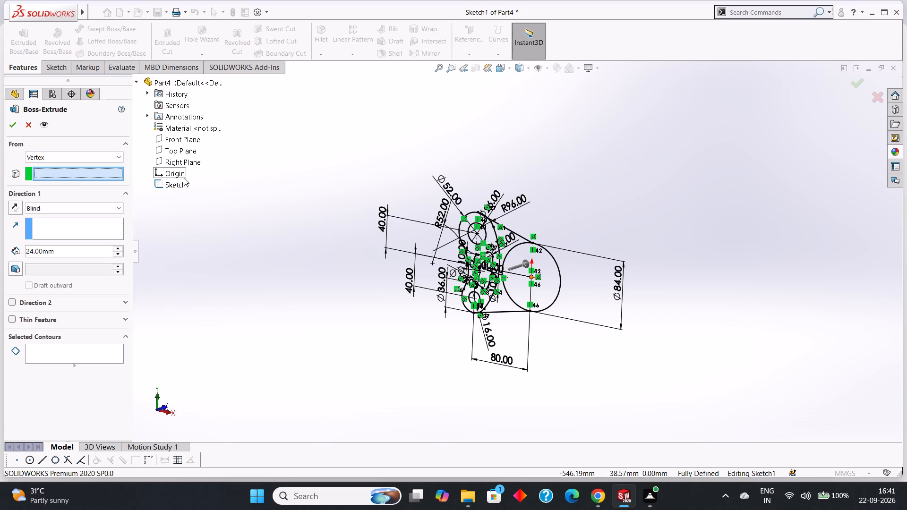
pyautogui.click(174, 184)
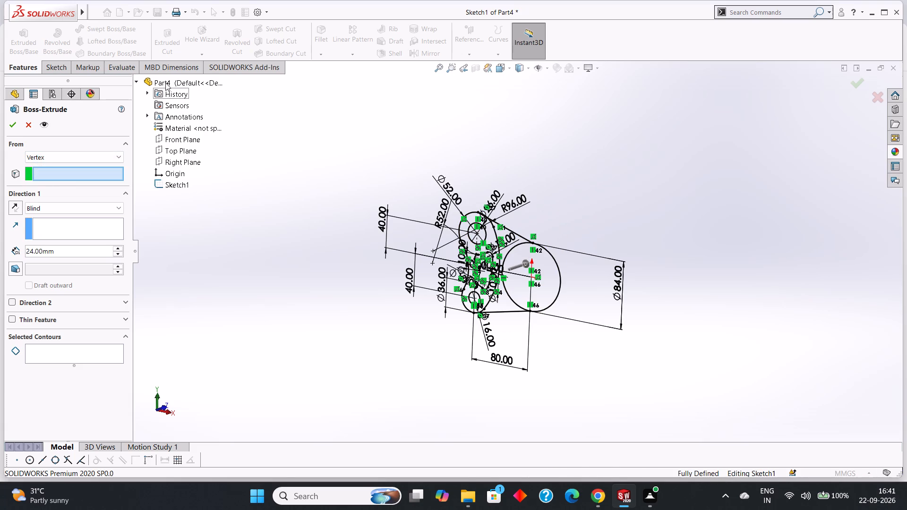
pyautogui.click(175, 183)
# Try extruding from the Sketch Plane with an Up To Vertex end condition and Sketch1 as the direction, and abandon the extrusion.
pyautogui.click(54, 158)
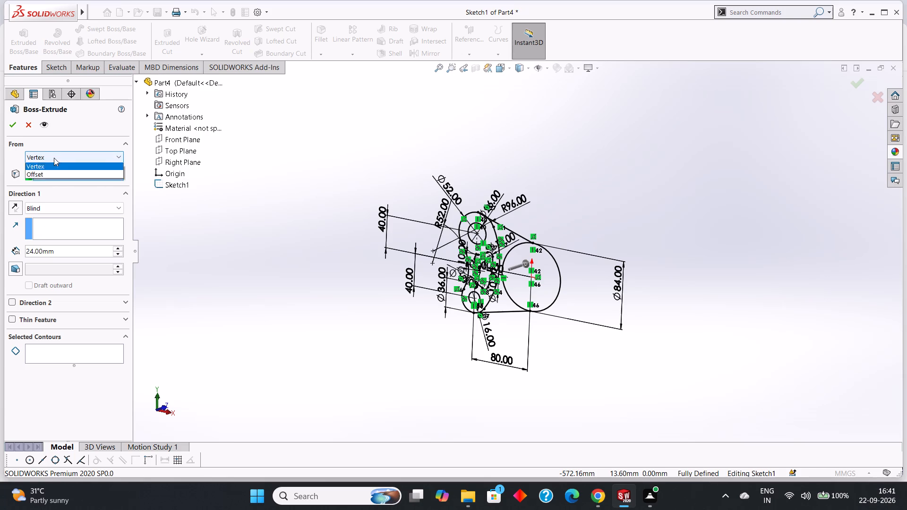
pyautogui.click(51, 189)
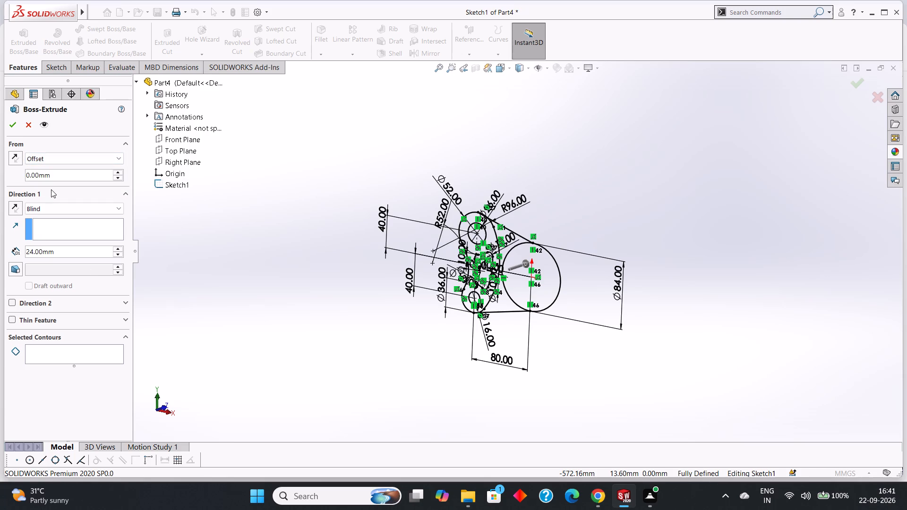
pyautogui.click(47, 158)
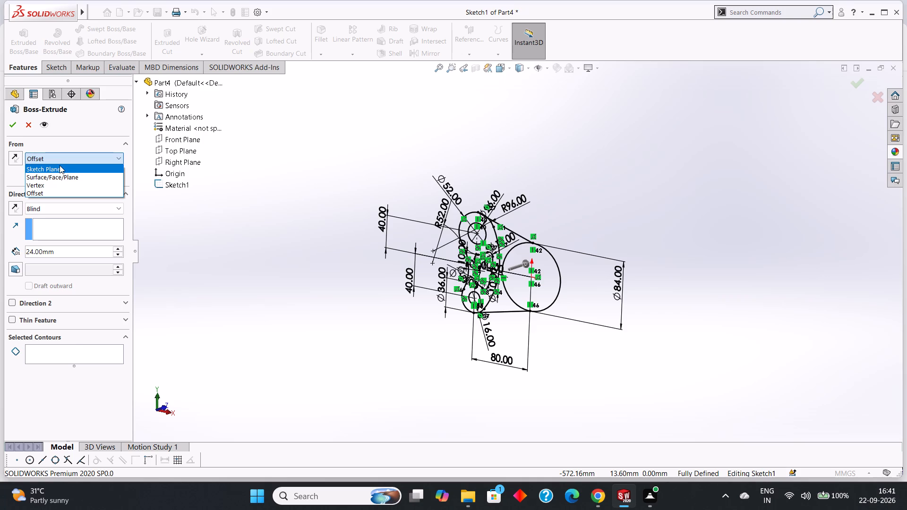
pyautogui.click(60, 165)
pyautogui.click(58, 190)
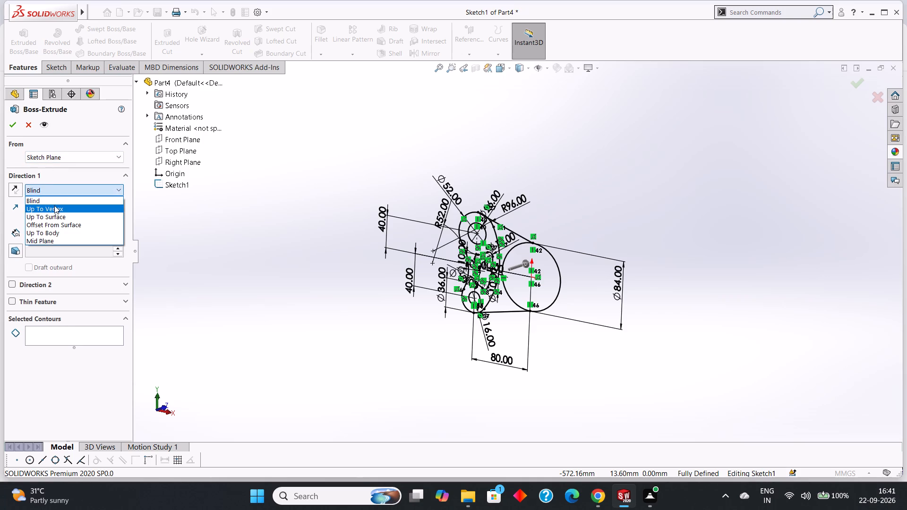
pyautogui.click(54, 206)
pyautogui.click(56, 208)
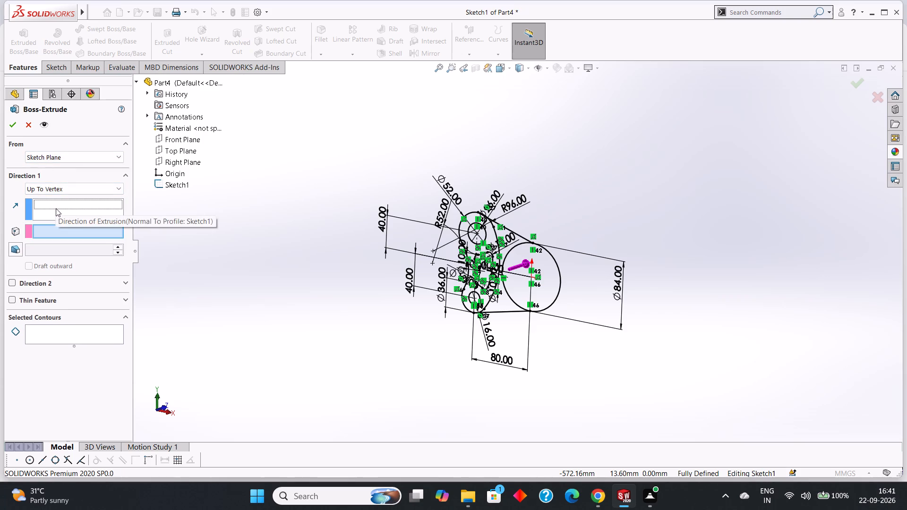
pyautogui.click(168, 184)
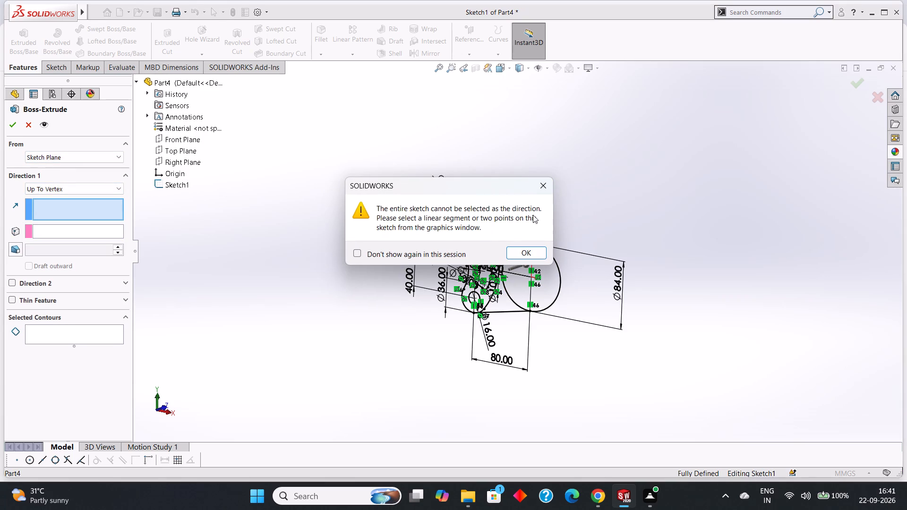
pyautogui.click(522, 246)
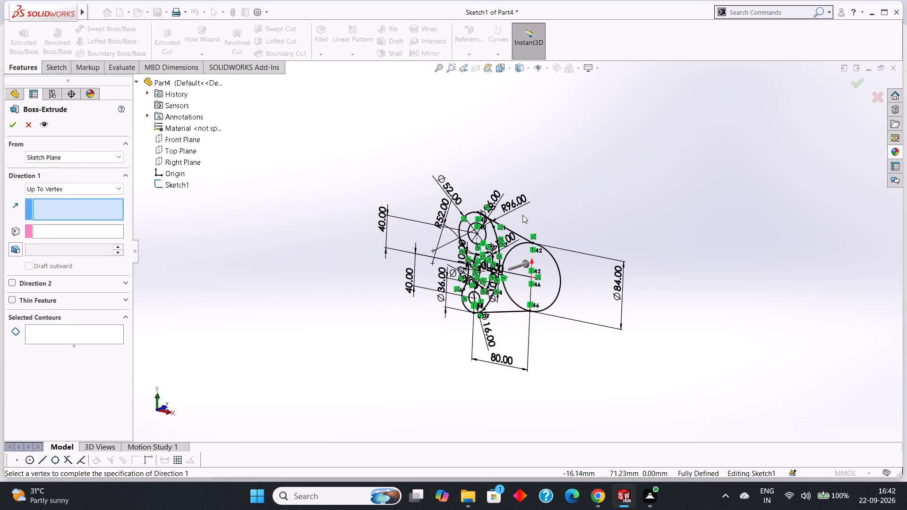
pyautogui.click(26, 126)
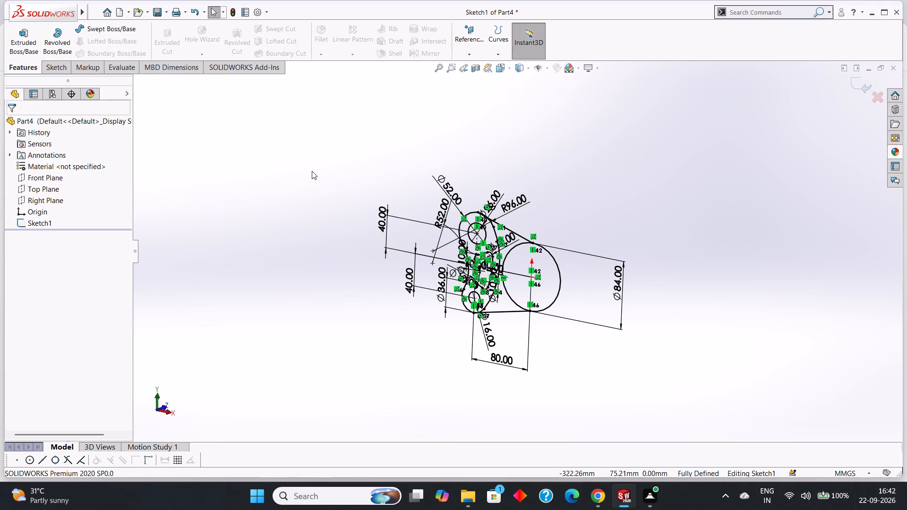
# Examine the sketch contours around the arc-shaped link and the 84 mm circle.
pyautogui.scroll(-3, 318, 171)
pyautogui.scroll(-3, 442, 192)
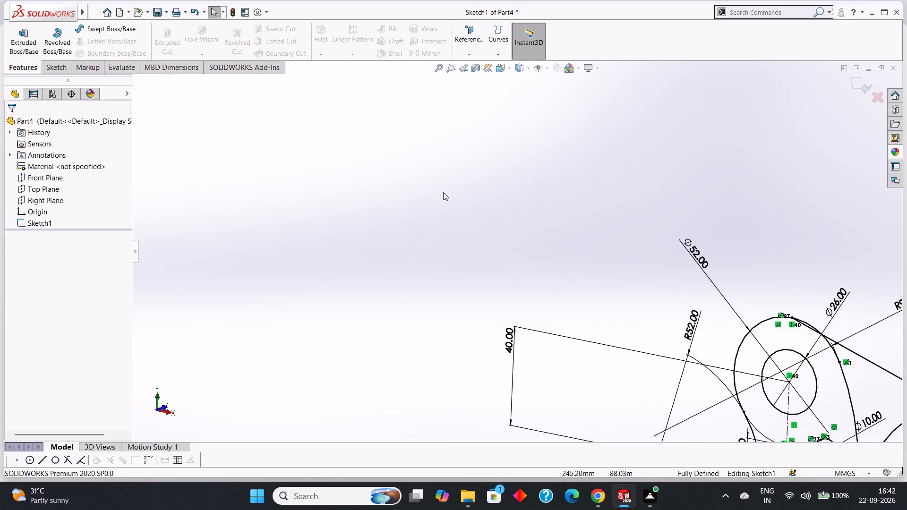
pyautogui.scroll(4, 321, 162)
pyautogui.scroll(4, 585, 242)
pyautogui.scroll(1, 821, 376)
pyautogui.scroll(-2, 716, 357)
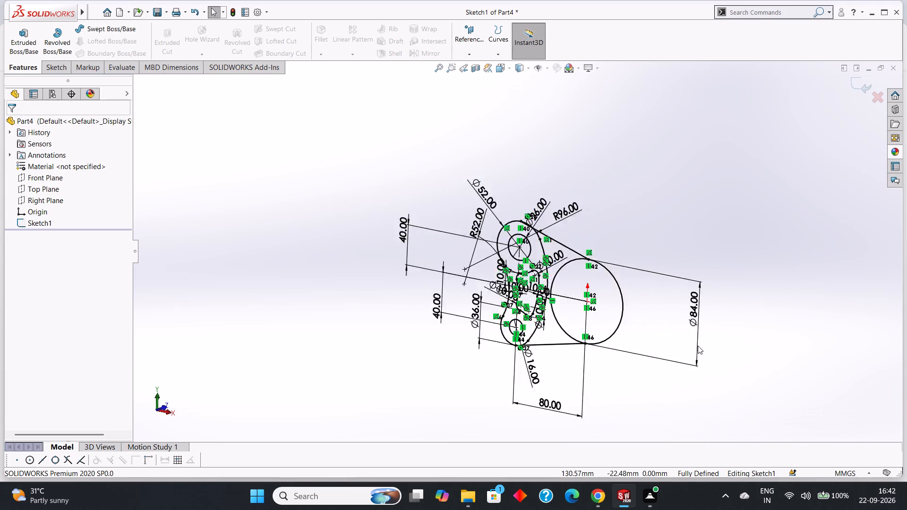
pyautogui.scroll(-1, 698, 346)
pyautogui.scroll(-5, 548, 263)
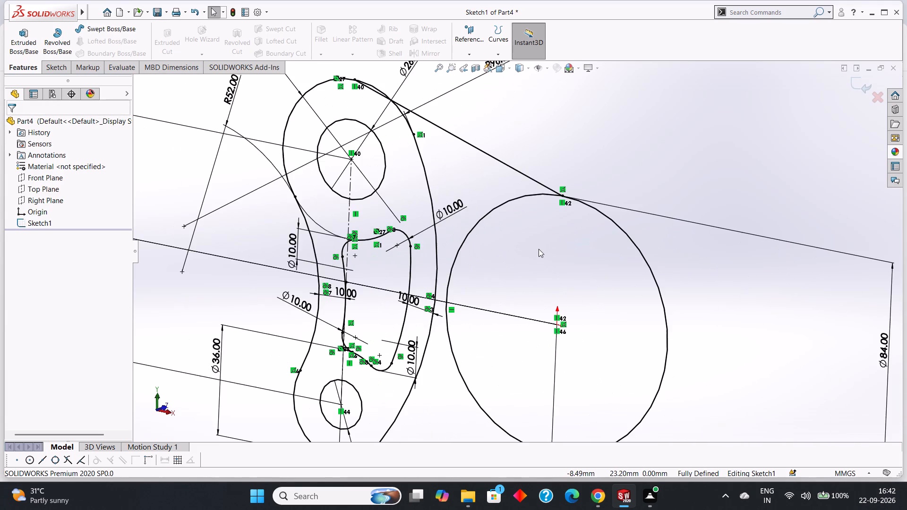
pyautogui.scroll(3, 532, 217)
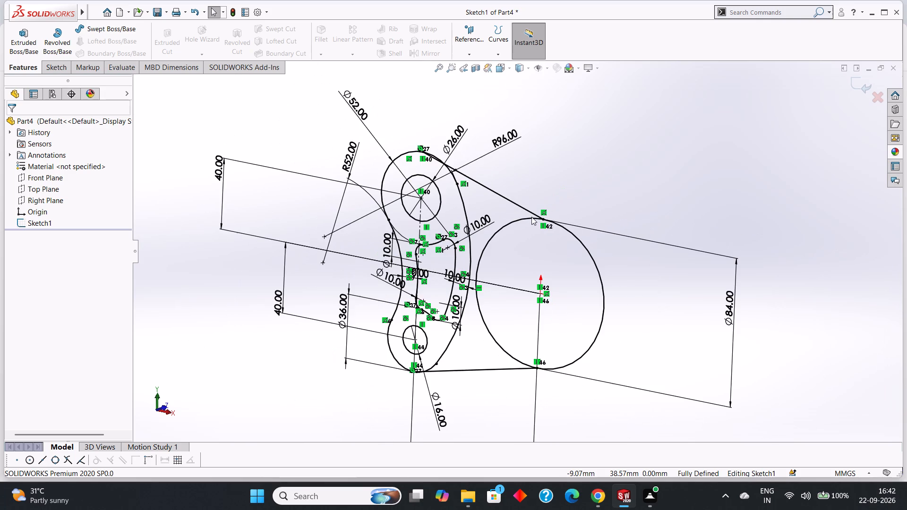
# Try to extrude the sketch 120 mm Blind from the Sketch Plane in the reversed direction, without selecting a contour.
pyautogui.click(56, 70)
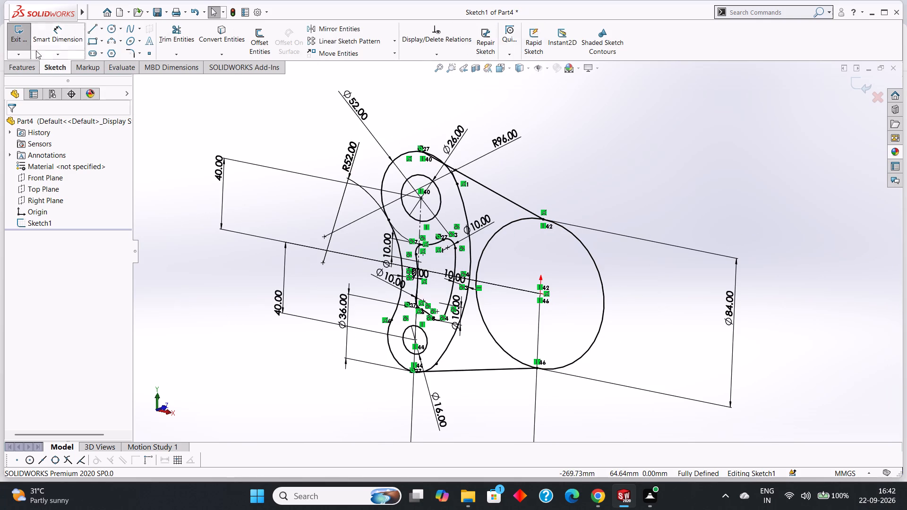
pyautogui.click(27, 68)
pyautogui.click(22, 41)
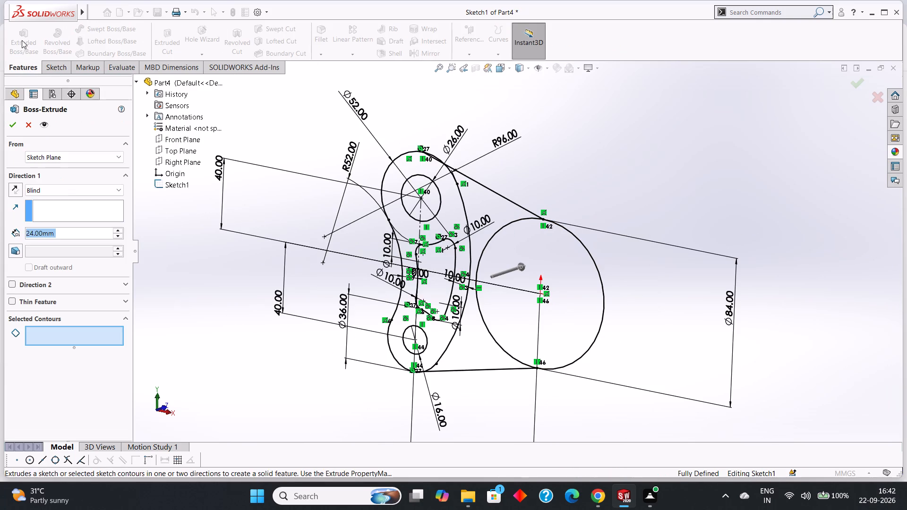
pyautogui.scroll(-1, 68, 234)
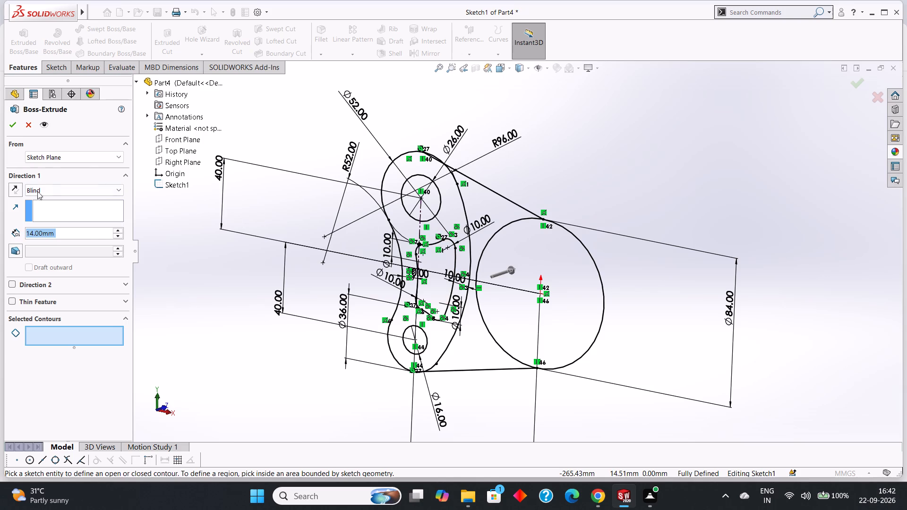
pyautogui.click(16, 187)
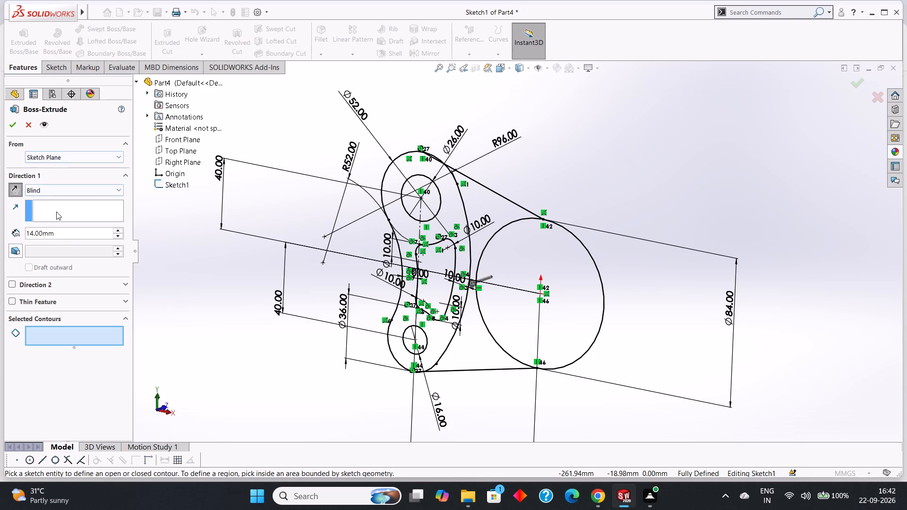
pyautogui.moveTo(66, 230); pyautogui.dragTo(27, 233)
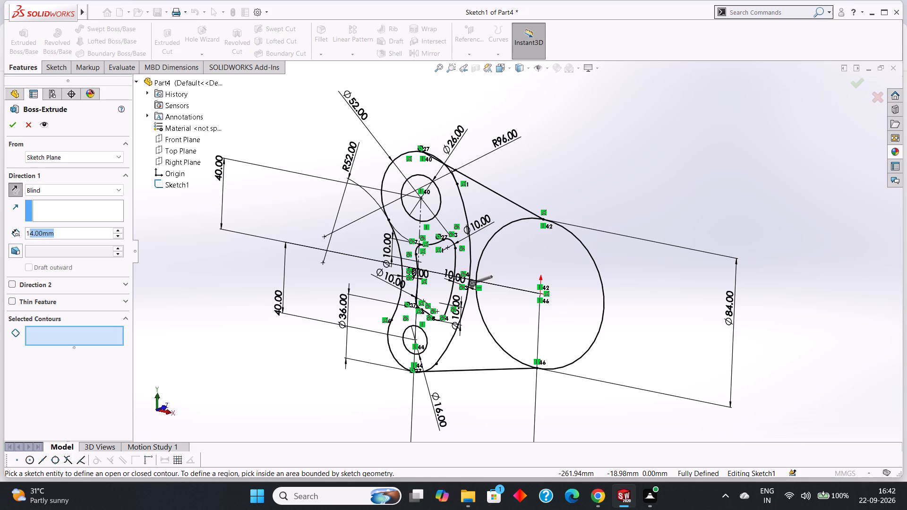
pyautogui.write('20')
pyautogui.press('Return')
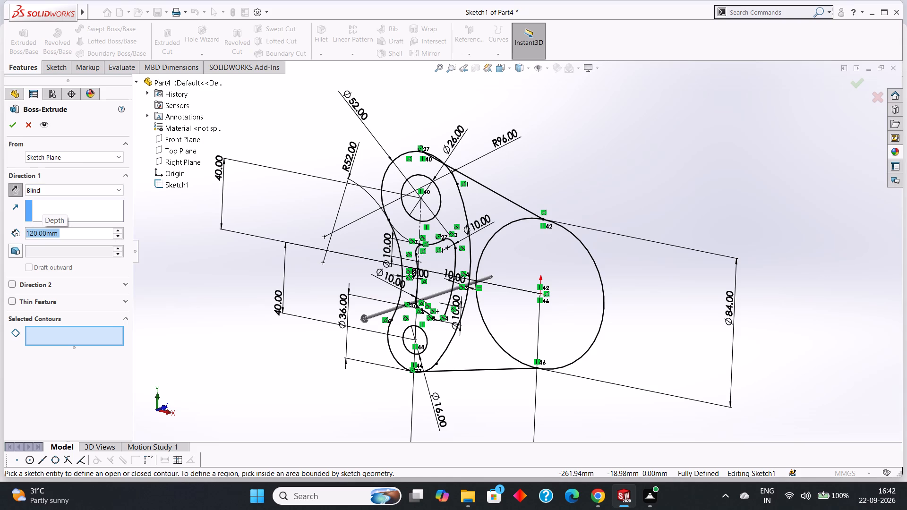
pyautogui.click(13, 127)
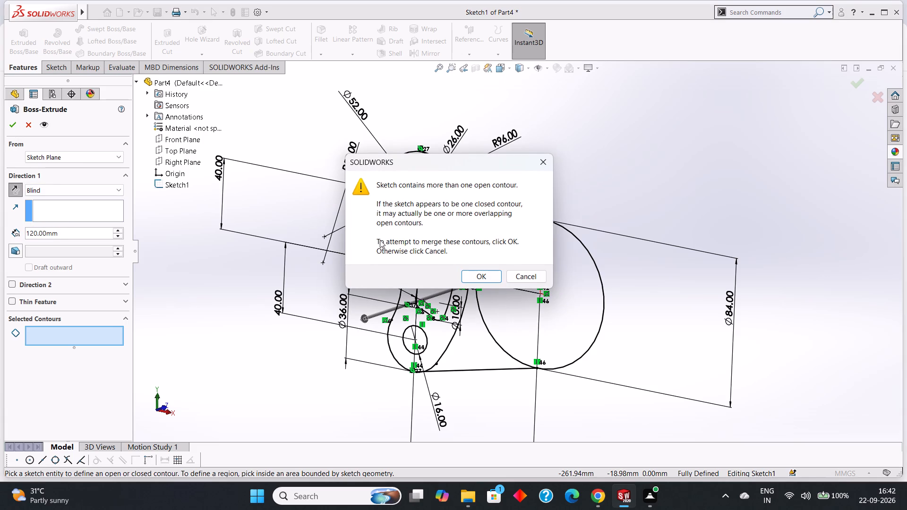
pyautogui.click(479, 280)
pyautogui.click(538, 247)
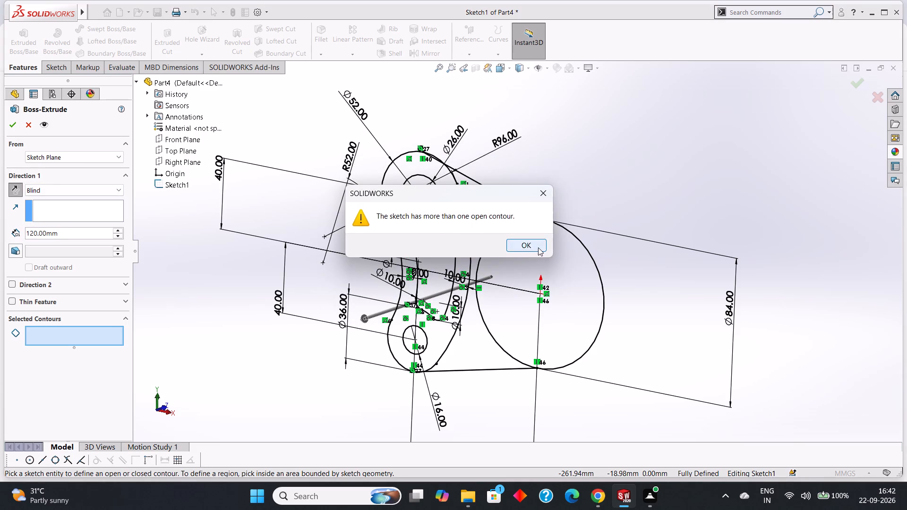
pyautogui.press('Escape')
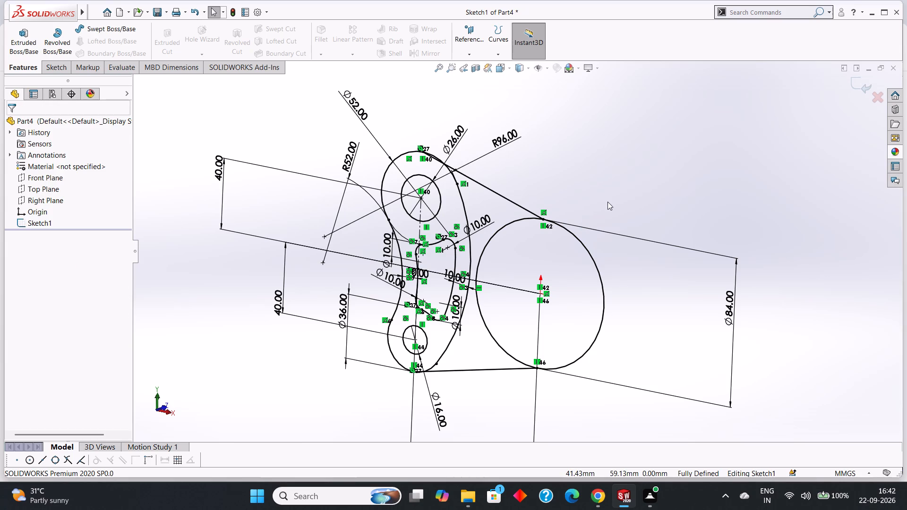
# Undo the last edit made to the sketch.
pyautogui.hotkey('ctrl', 'z')
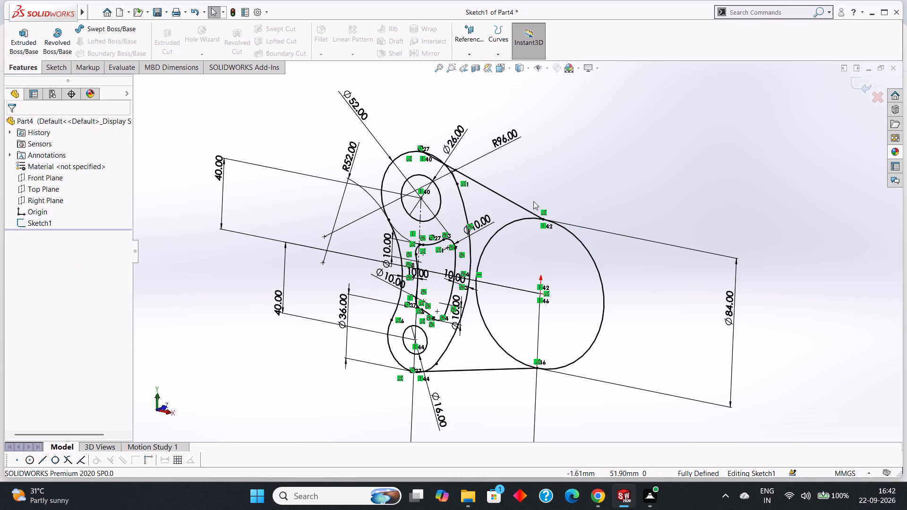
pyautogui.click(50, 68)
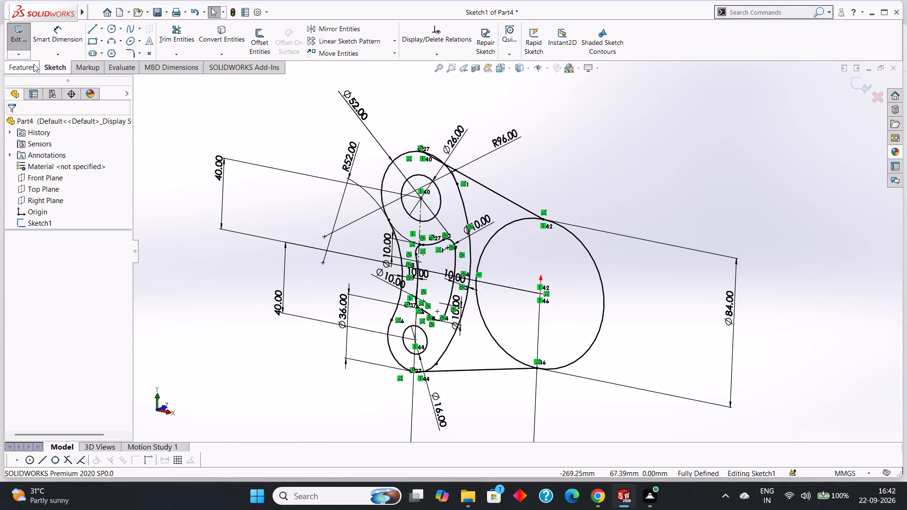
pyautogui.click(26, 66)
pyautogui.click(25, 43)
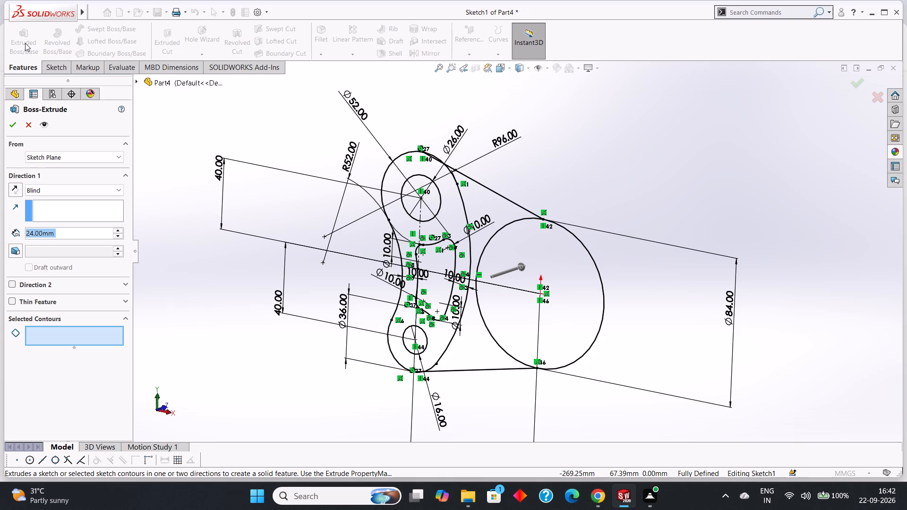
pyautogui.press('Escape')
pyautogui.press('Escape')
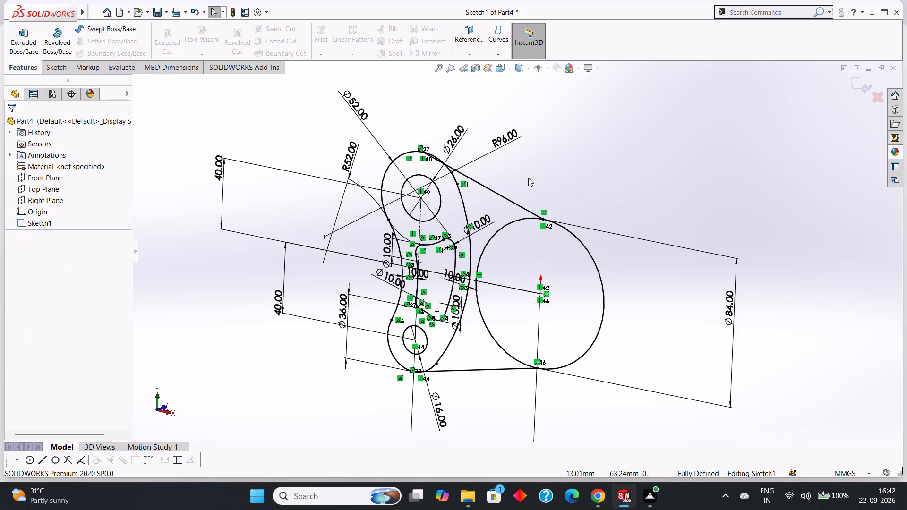
# Undo the sketch edits that added the two straight lines joining the link to the 84 mm circle.
pyautogui.hotkey('ctrl', 'z')
pyautogui.hotkey('ctrl', 'z')
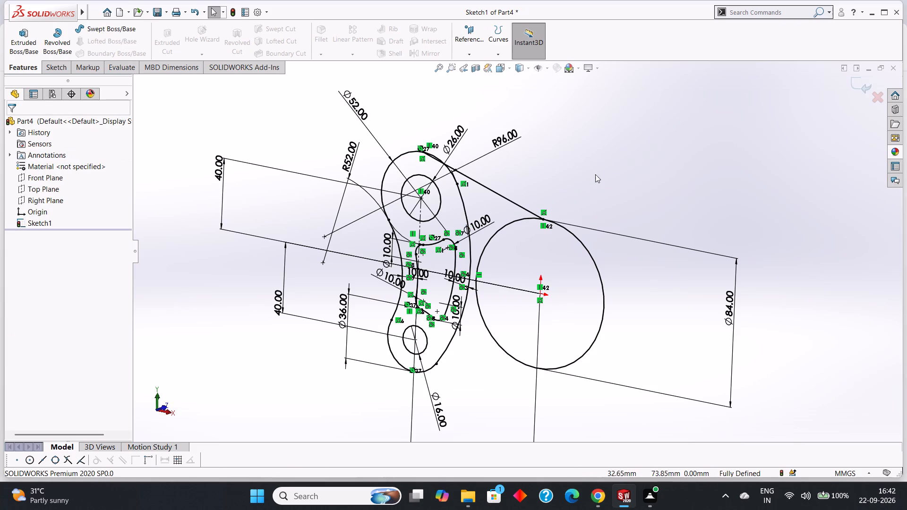
pyautogui.hotkey('ctrl', 'z')
pyautogui.scroll(-3, 517, 210)
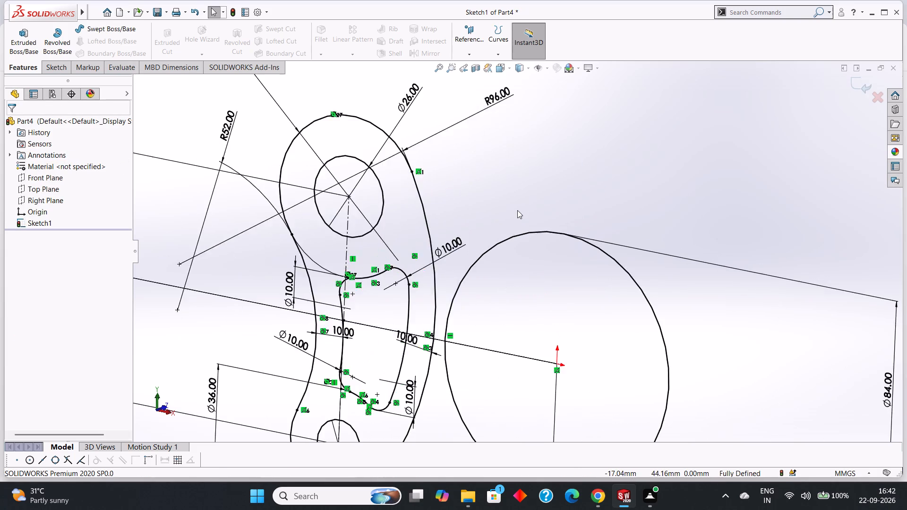
pyautogui.scroll(7, 517, 210)
pyautogui.scroll(-3, 519, 258)
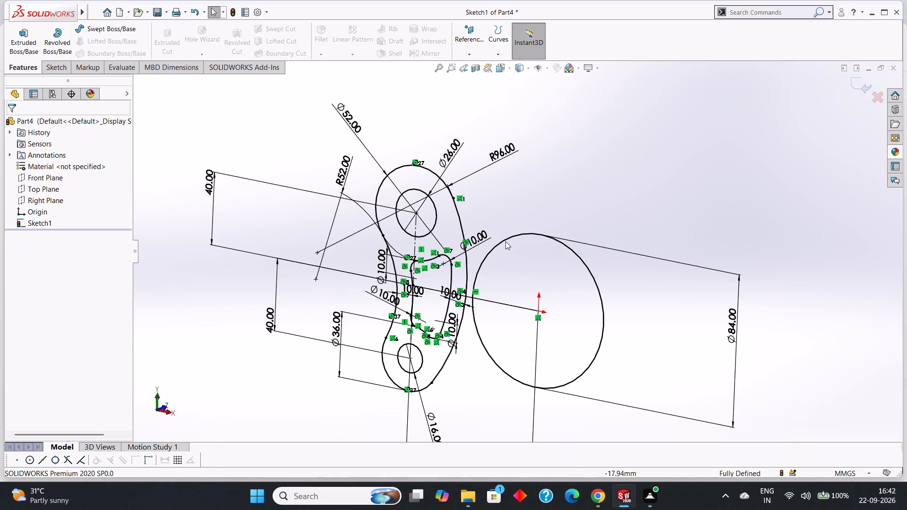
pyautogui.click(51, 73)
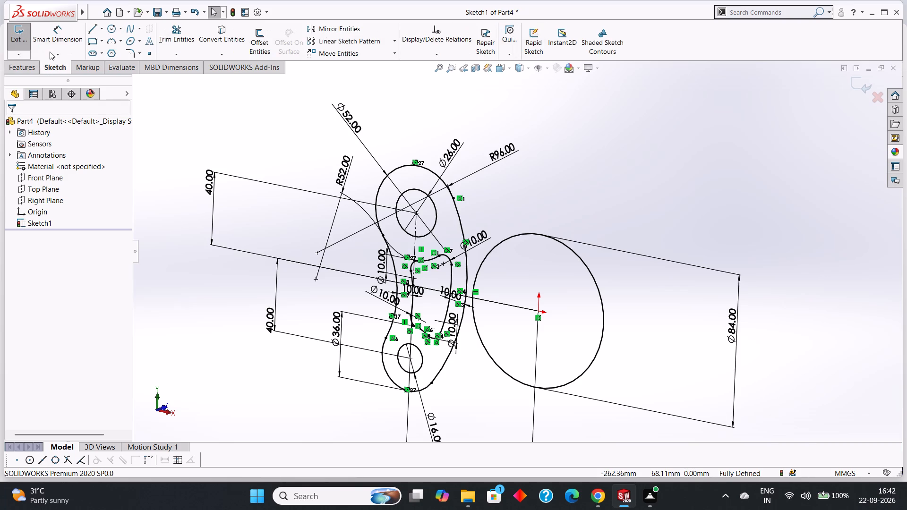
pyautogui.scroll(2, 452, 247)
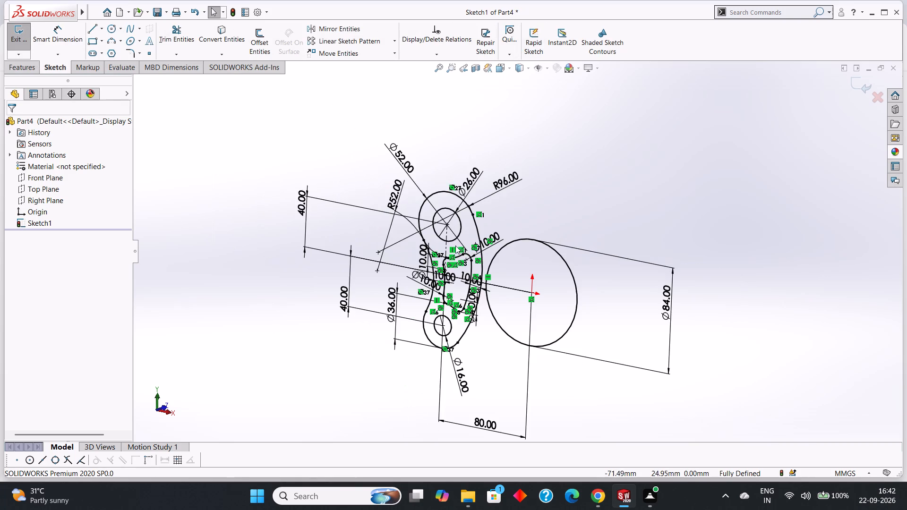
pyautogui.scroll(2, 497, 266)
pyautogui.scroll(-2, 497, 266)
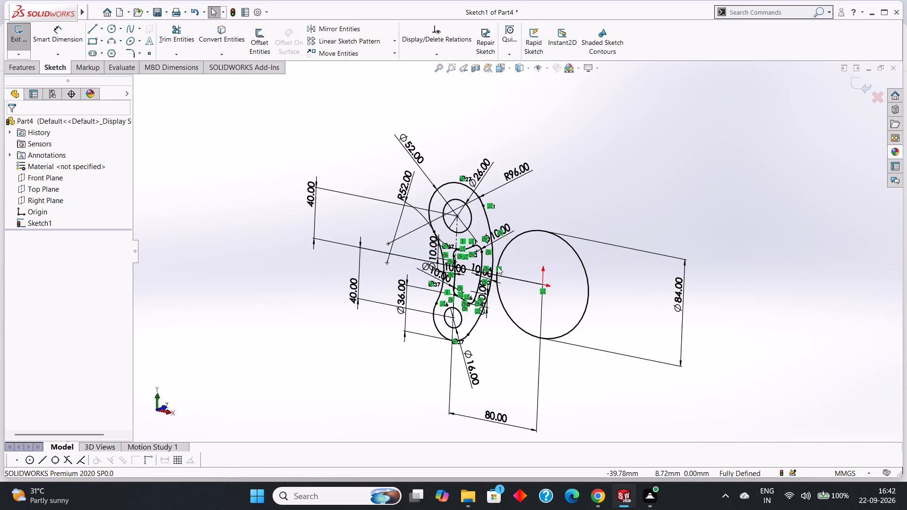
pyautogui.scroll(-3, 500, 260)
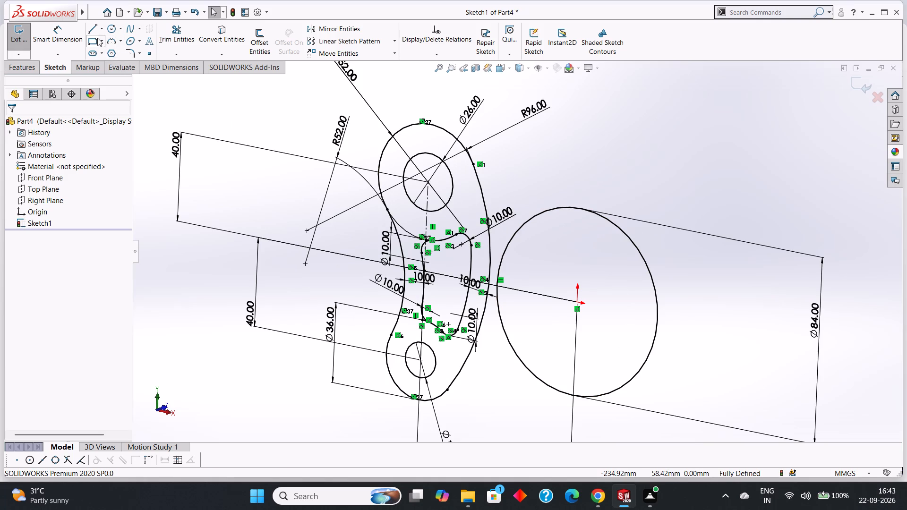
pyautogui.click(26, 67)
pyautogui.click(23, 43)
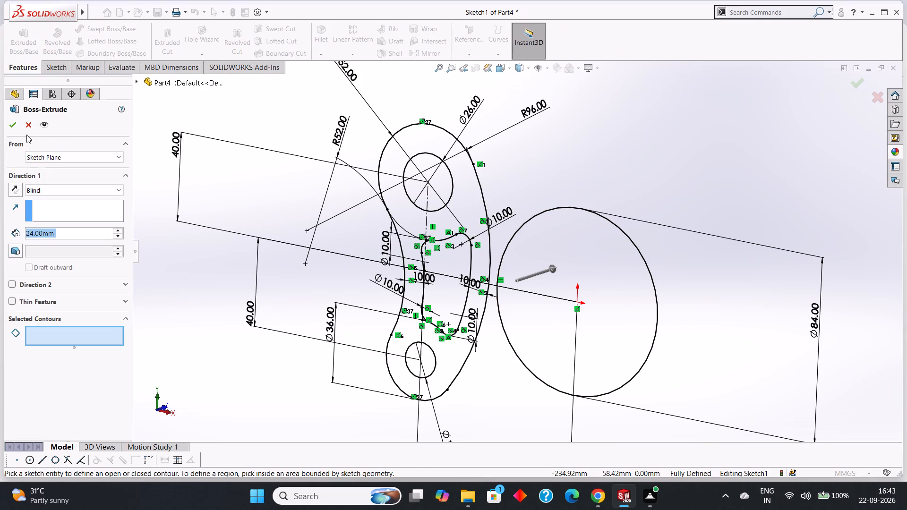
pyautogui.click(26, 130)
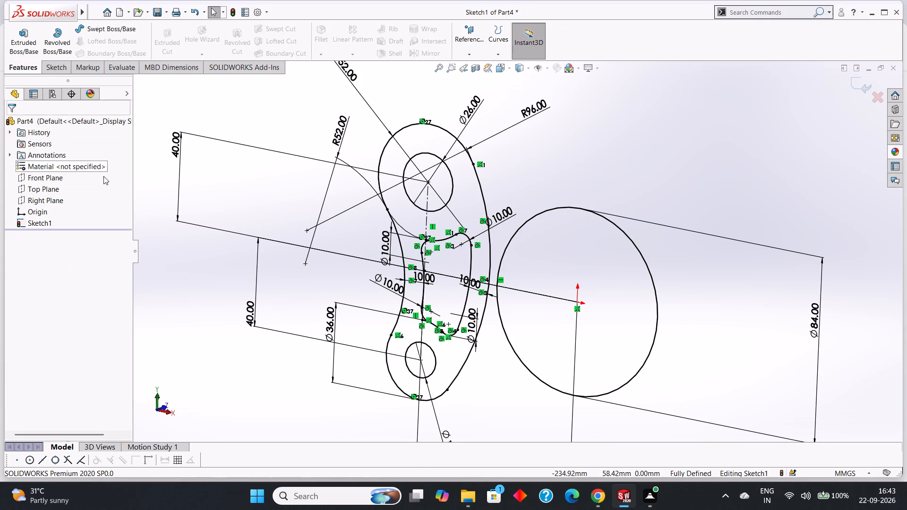
# Examine the link profile and the 84 mm circle in the sketch from several angles.
pyautogui.scroll(-3, 556, 254)
pyautogui.scroll(6, 594, 264)
pyautogui.moveTo(594, 343); pyautogui.dragTo(620, 331, button='middle')
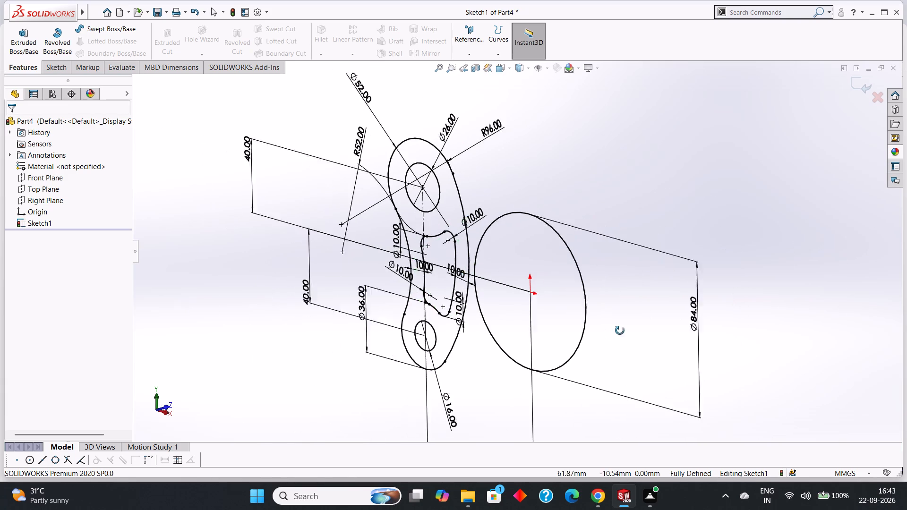
pyautogui.moveTo(620, 331); pyautogui.dragTo(625, 344, button='middle')
pyautogui.moveTo(659, 225); pyautogui.dragTo(702, 229, button='middle')
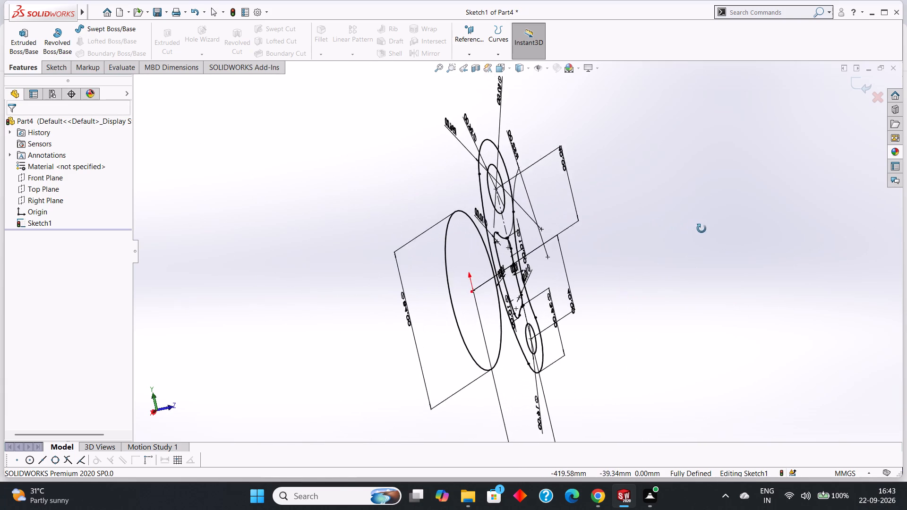
pyautogui.moveTo(702, 229); pyautogui.dragTo(710, 231, button='middle')
pyautogui.moveTo(685, 231); pyautogui.dragTo(599, 272, button='middle')
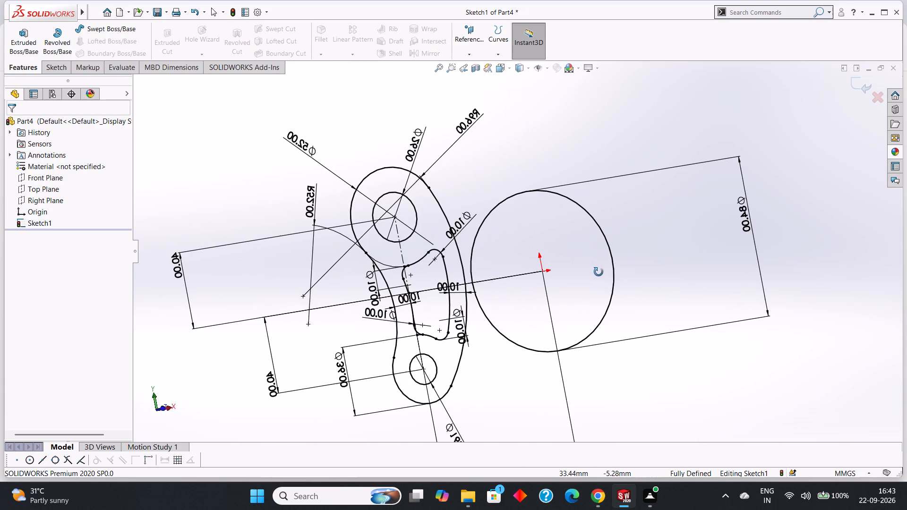
pyautogui.moveTo(599, 272); pyautogui.dragTo(598, 272, button='middle')
pyautogui.scroll(-3, 557, 286)
pyautogui.scroll(4, 547, 289)
pyautogui.scroll(2, 488, 303)
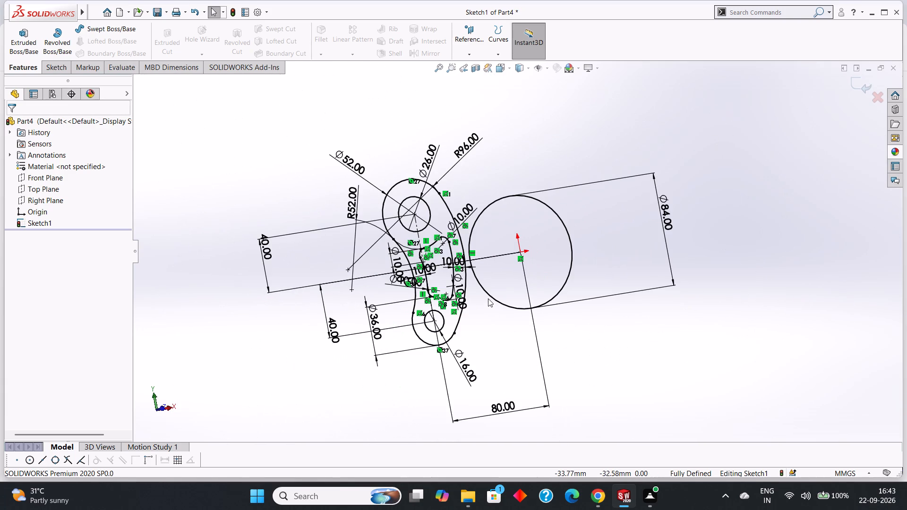
pyautogui.click(505, 199)
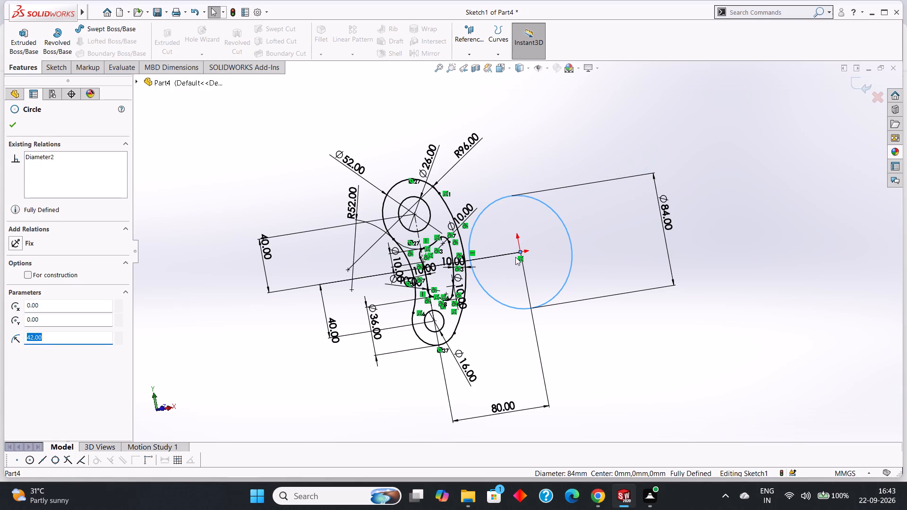
pyautogui.press('Escape')
pyautogui.scroll(-4, 470, 273)
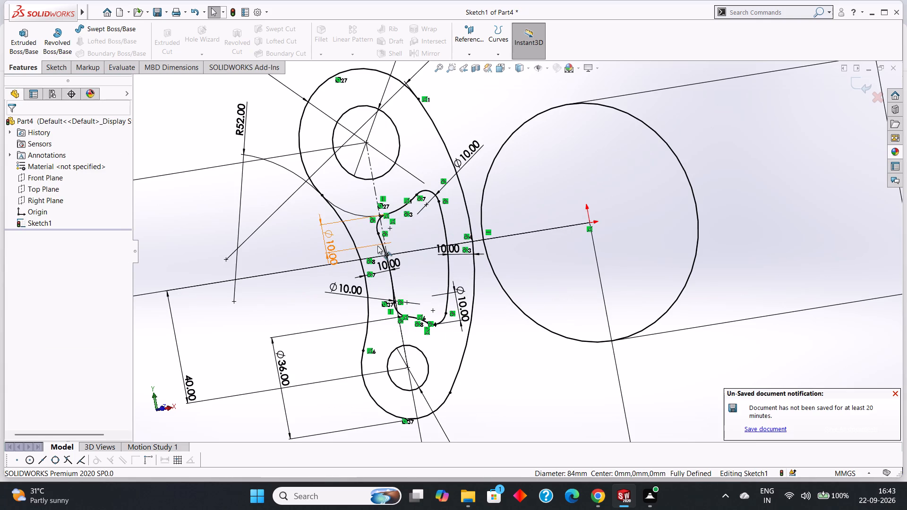
pyautogui.scroll(3, 377, 246)
# Extrude the arc-shaped link region 24 mm from the Sketch Plane with a Mid Plane end condition, excluding its two holes and inner slot.
pyautogui.click(62, 71)
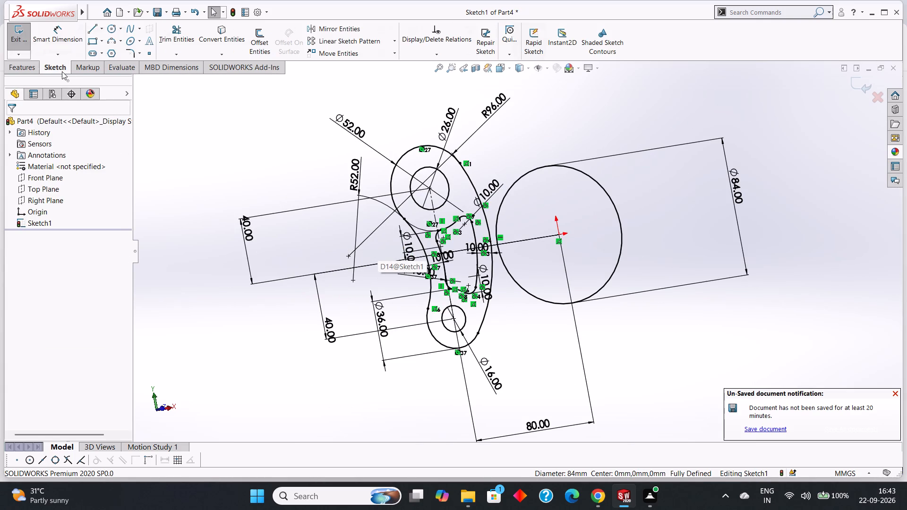
pyautogui.click(27, 65)
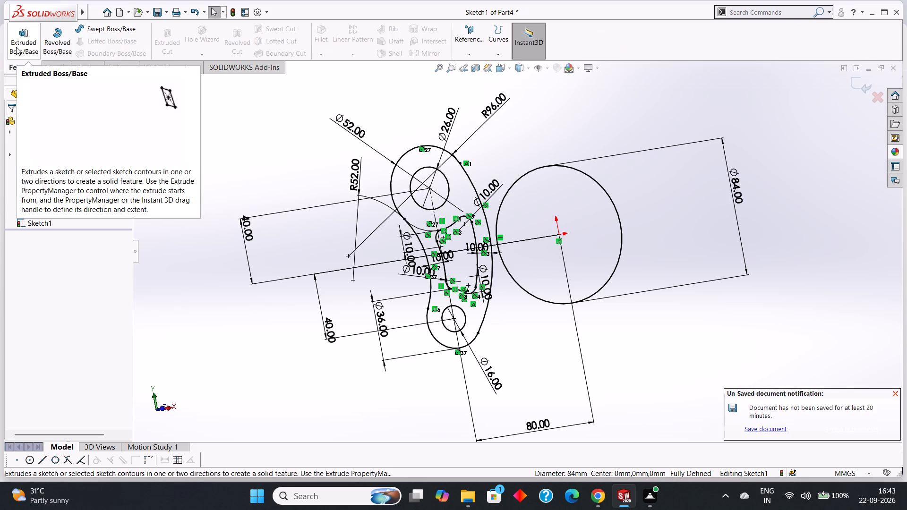
pyautogui.click(16, 47)
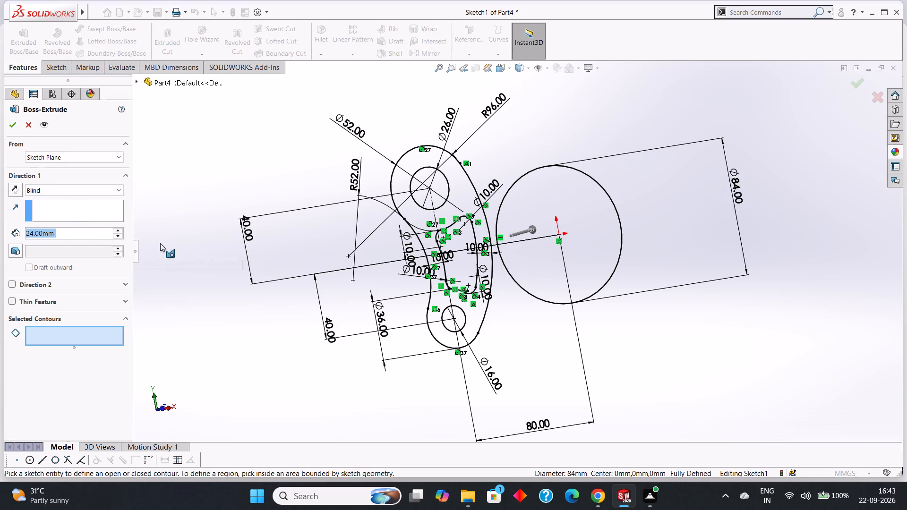
pyautogui.click(64, 154)
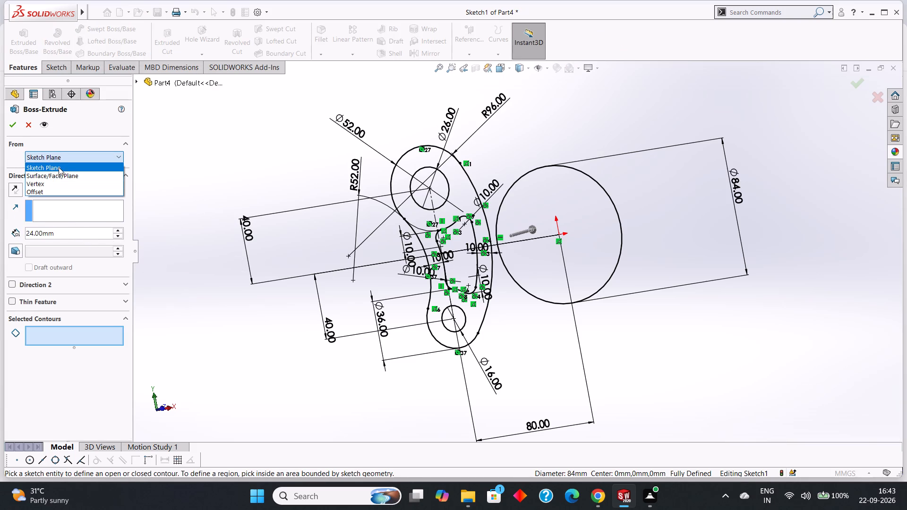
pyautogui.click(64, 157)
pyautogui.click(49, 192)
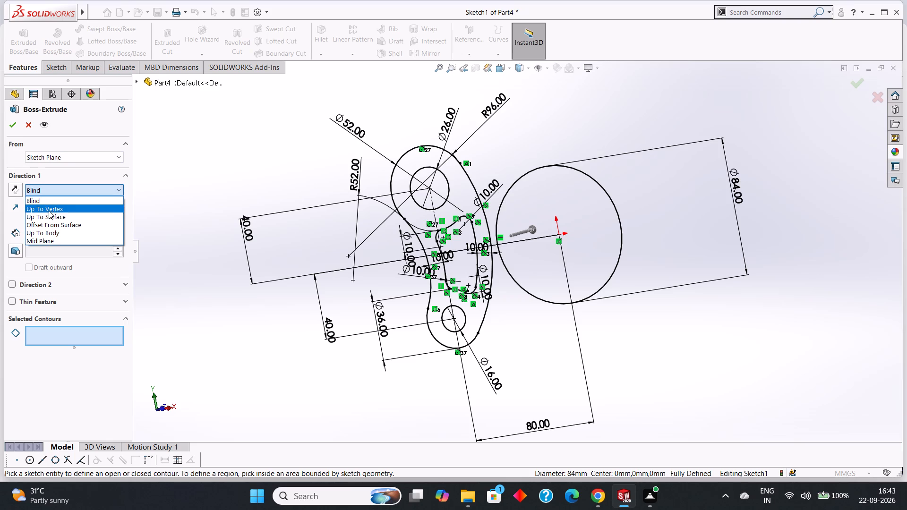
pyautogui.click(51, 239)
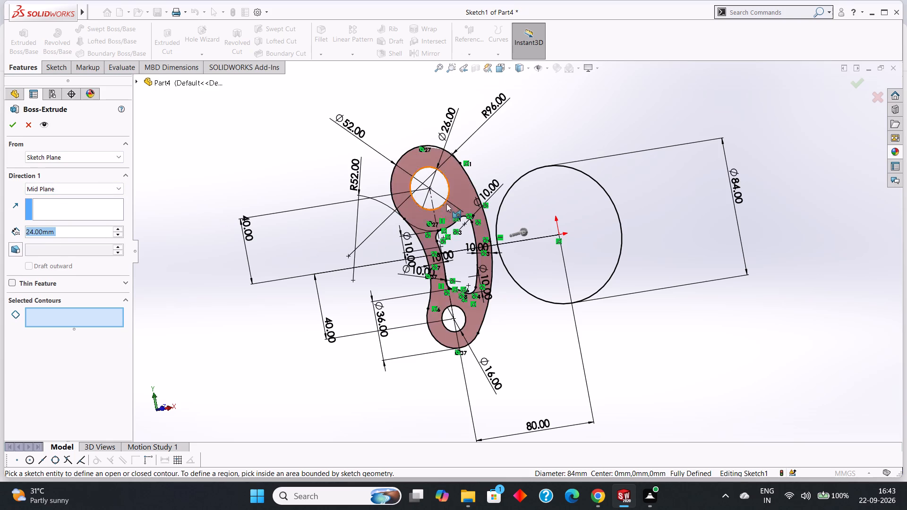
pyautogui.click(446, 210)
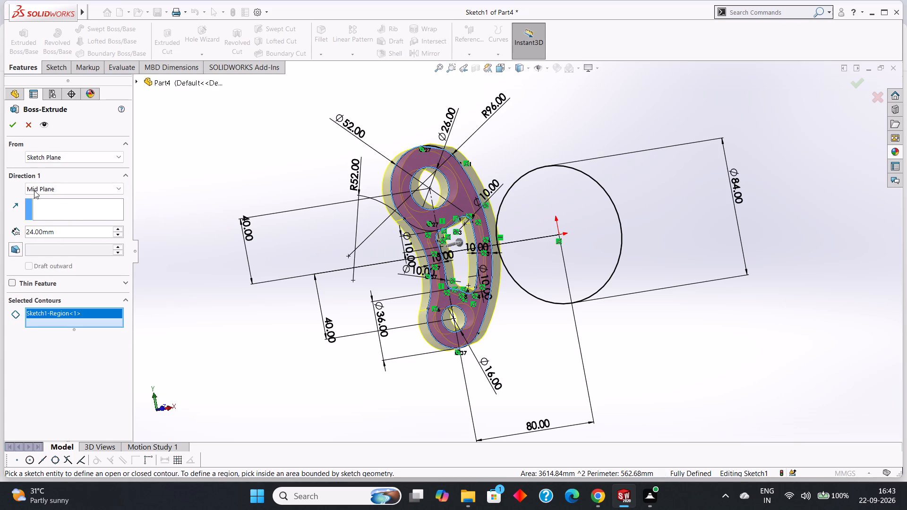
pyautogui.click(17, 129)
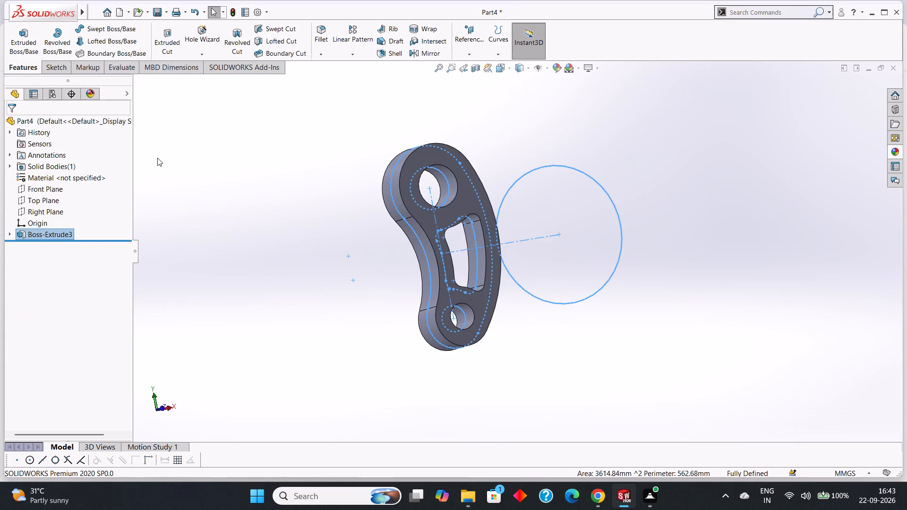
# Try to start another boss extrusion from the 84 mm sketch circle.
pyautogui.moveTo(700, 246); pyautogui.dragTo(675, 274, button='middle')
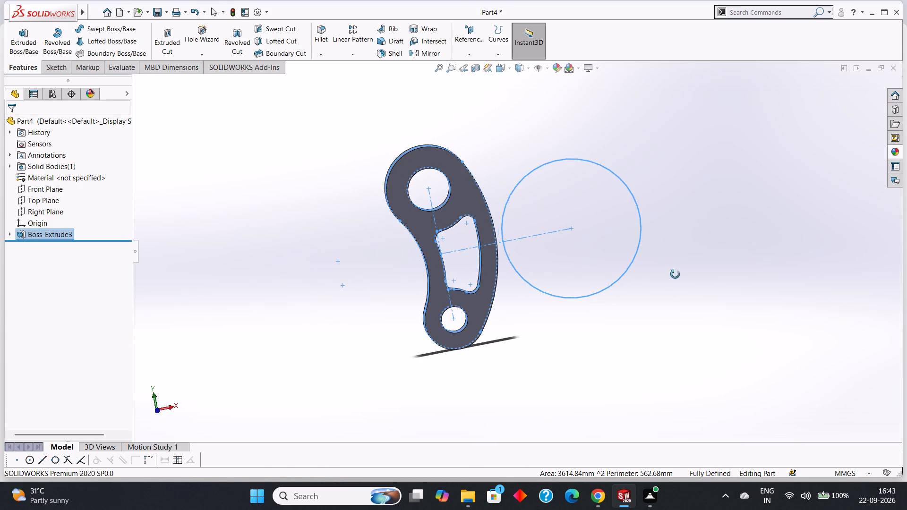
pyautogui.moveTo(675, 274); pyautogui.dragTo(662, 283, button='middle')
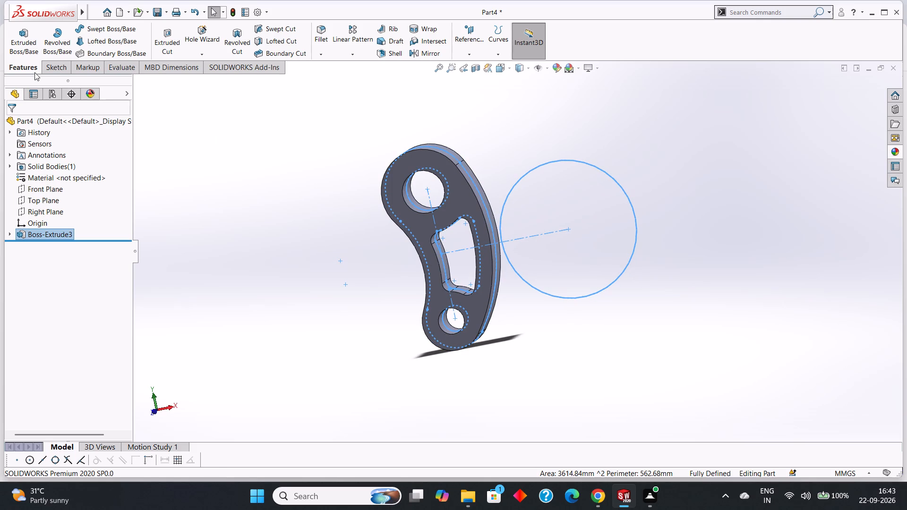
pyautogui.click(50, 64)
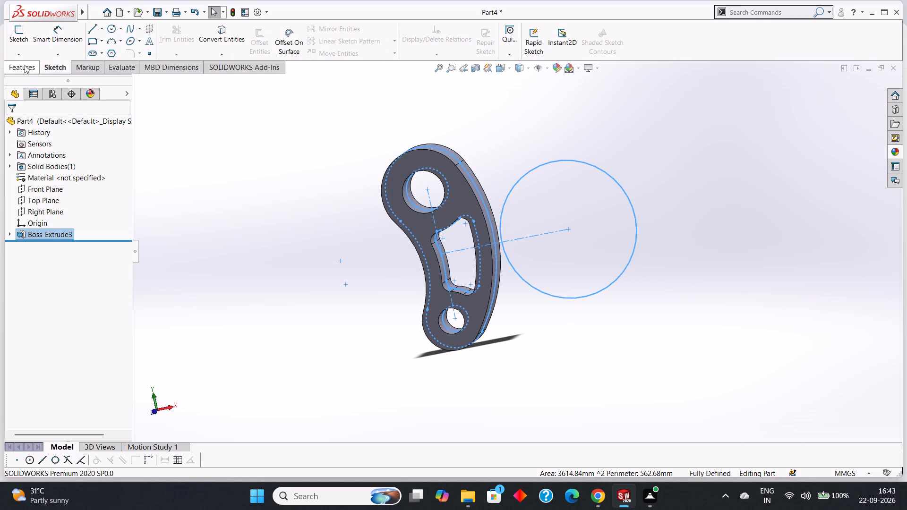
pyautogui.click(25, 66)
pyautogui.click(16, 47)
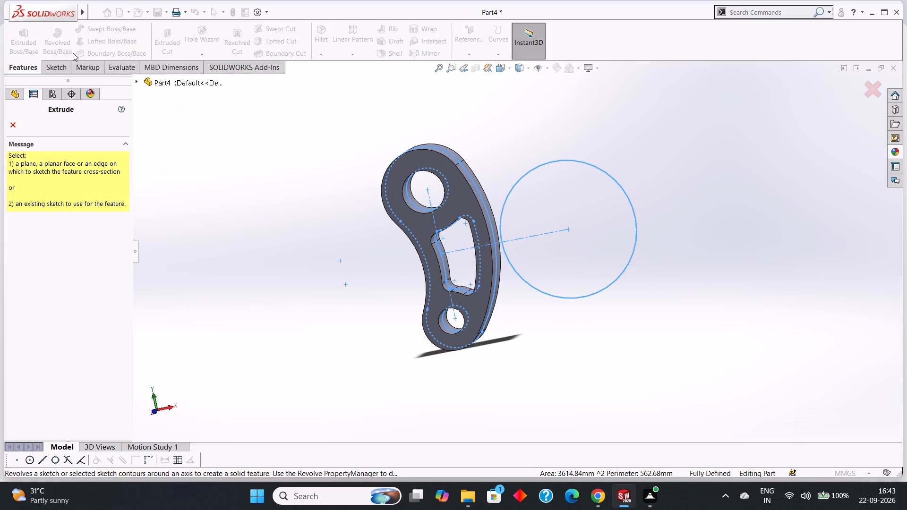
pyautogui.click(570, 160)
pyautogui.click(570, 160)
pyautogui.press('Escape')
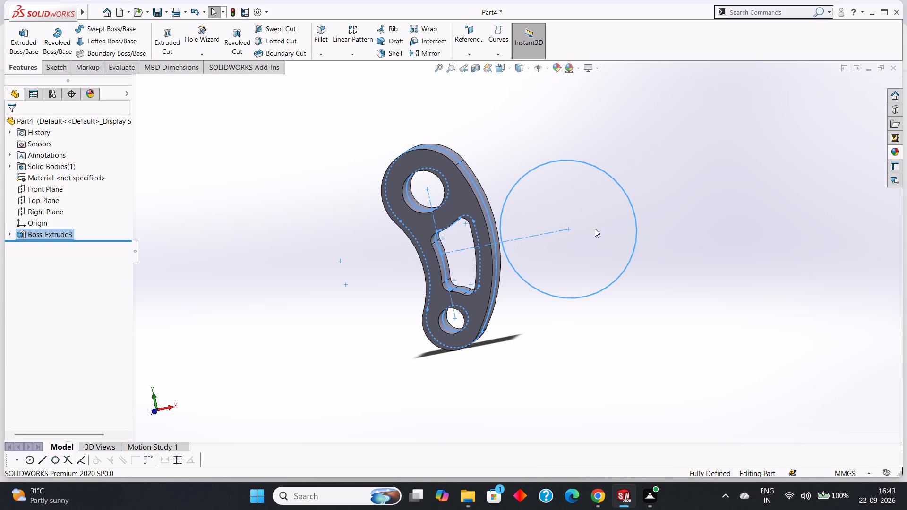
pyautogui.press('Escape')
# Start a new sketch on the large flat front face of the arc-shaped link, viewed face-on.
pyautogui.scroll(-2, 481, 237)
pyautogui.scroll(4, 481, 237)
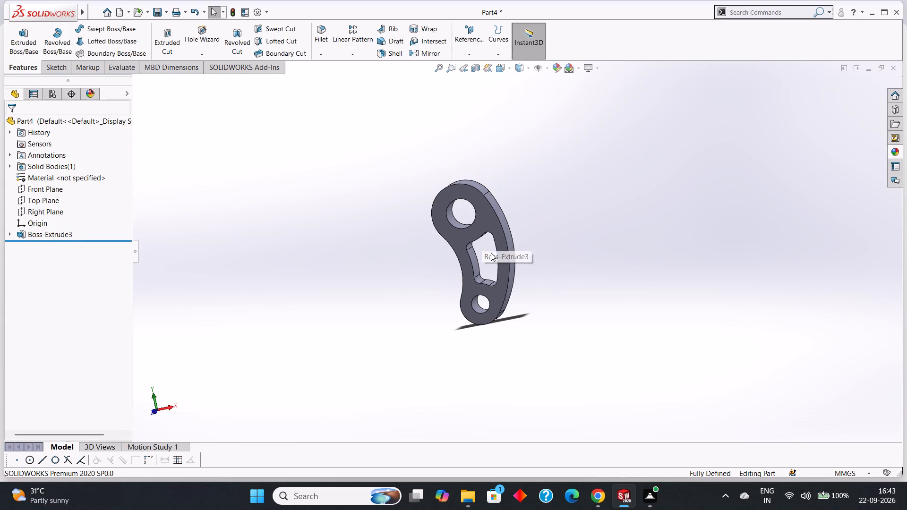
pyautogui.click(472, 231)
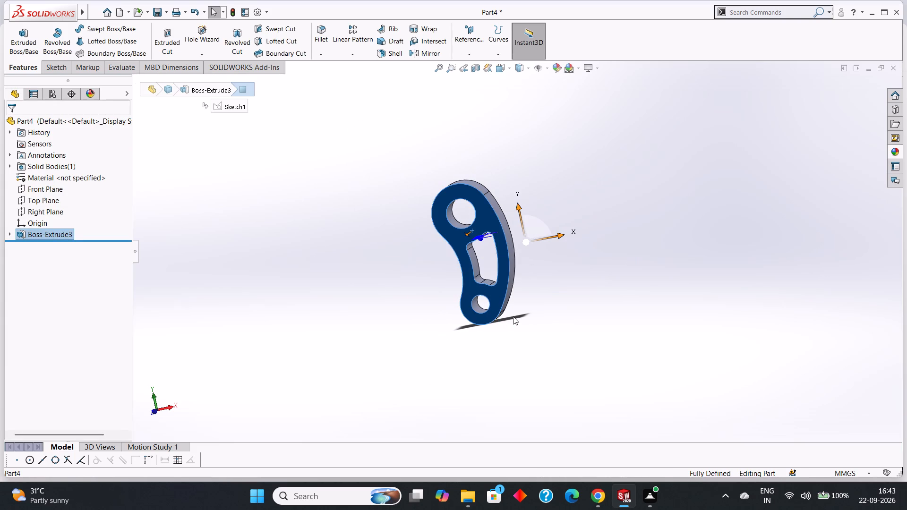
pyautogui.hotkey('ctrl', '8')
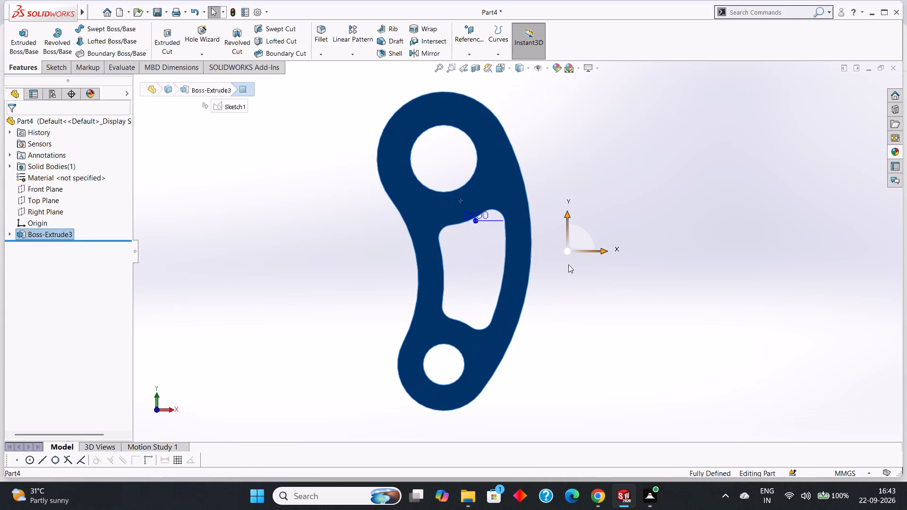
pyautogui.press('Escape')
pyautogui.scroll(-1, 548, 274)
pyautogui.scroll(2, 548, 274)
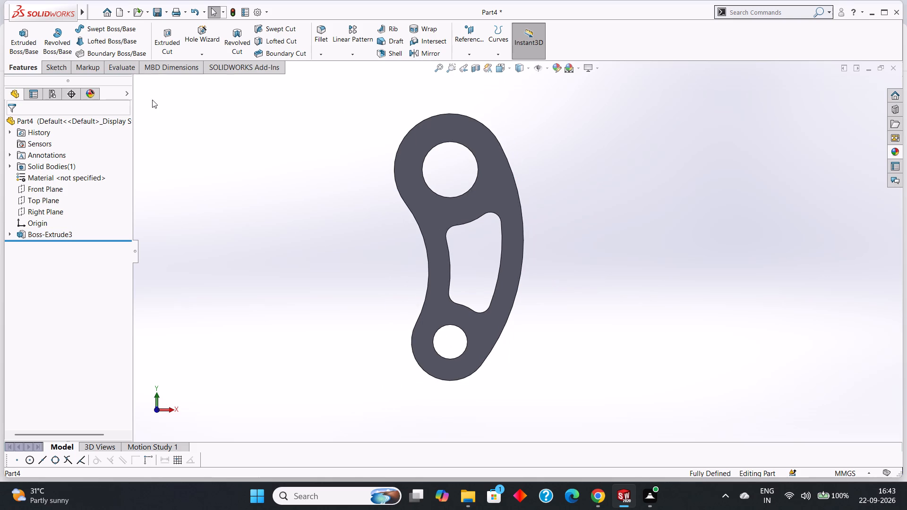
pyautogui.rightClick(472, 200)
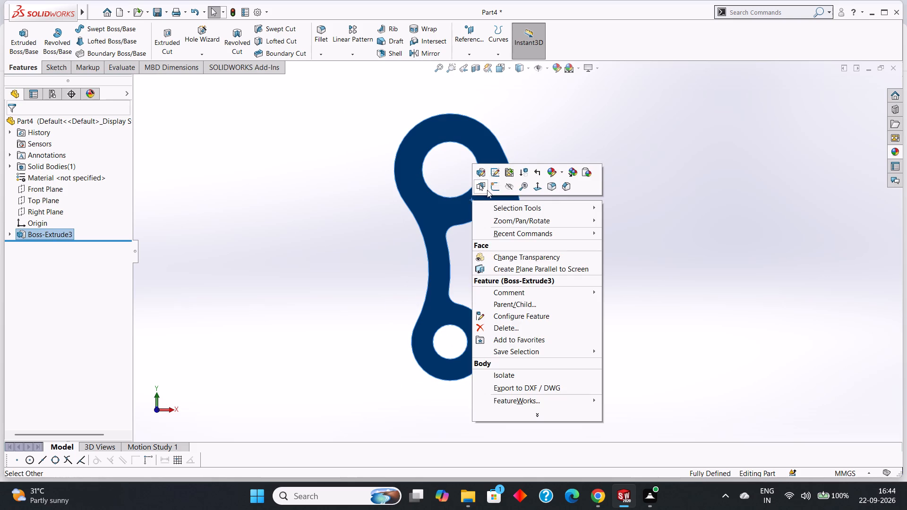
pyautogui.click(491, 187)
pyautogui.press('Escape')
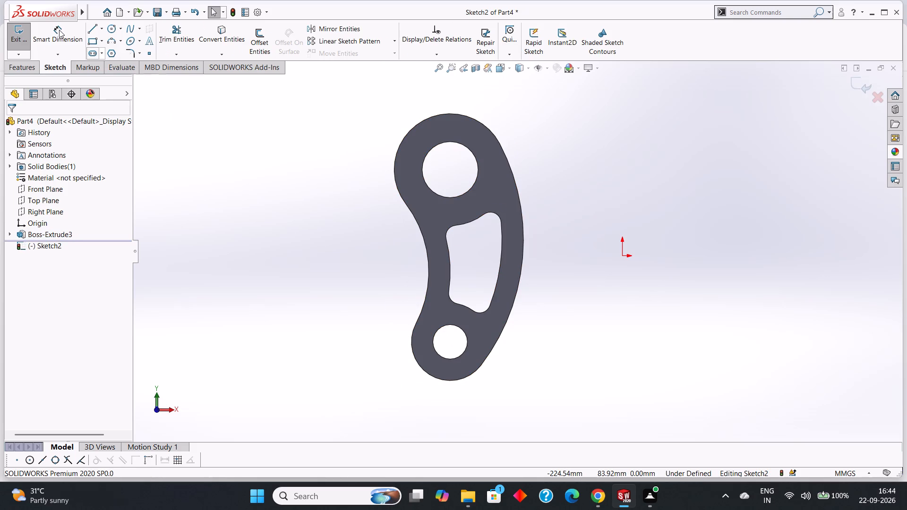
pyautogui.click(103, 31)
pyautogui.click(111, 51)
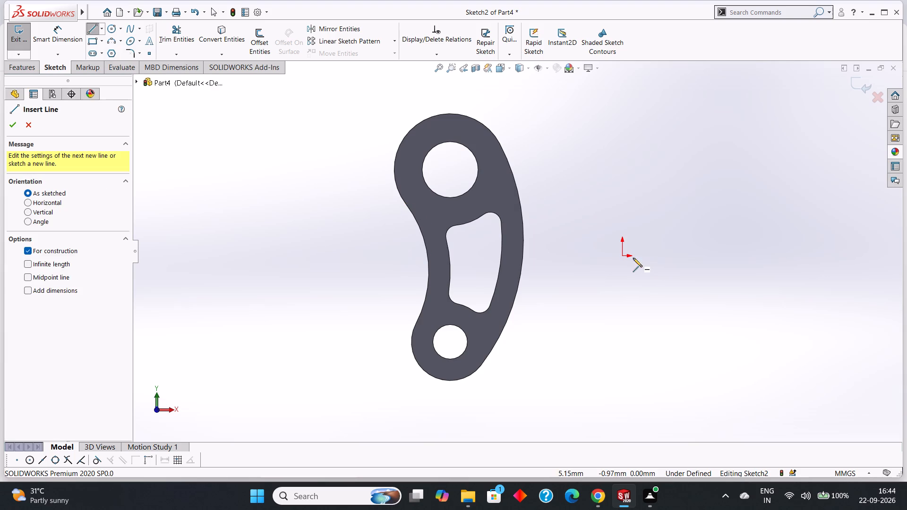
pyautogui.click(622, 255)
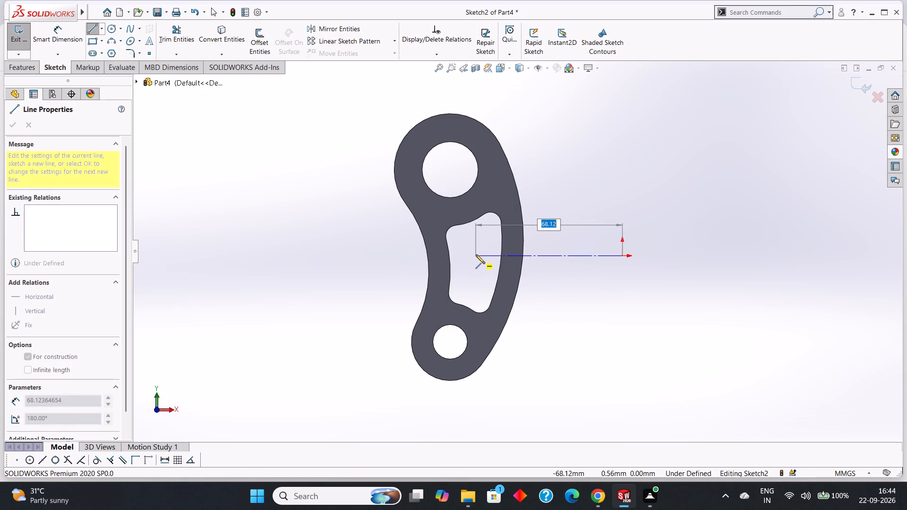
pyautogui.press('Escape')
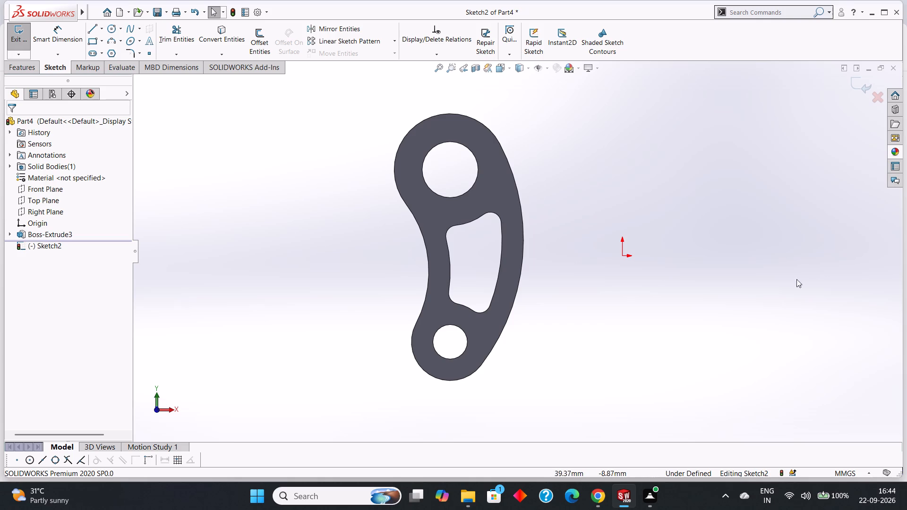
# Sketch a circle centred on the origin with a radius of 84 mm.
pyautogui.click(112, 29)
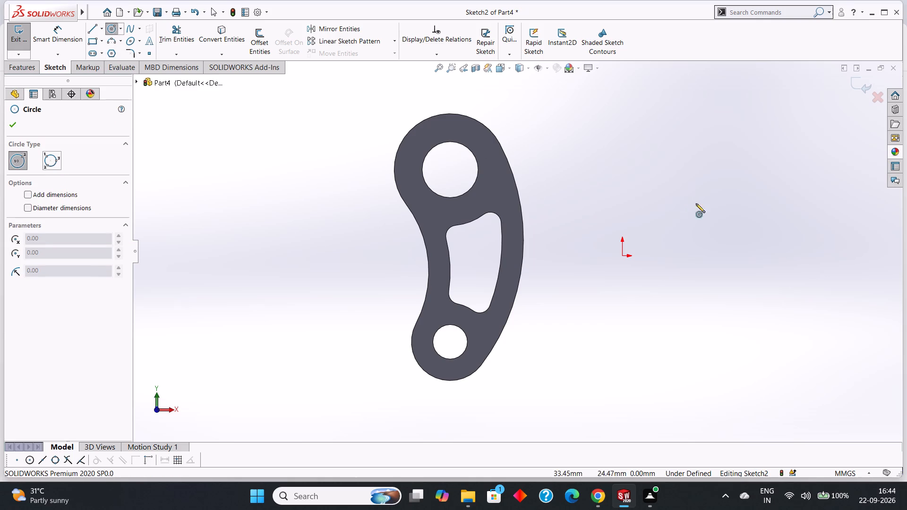
pyautogui.click(624, 256)
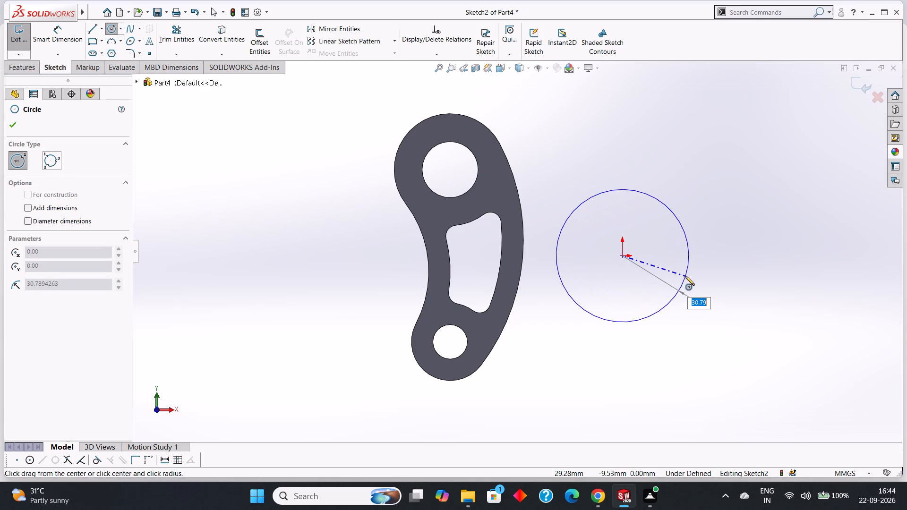
pyautogui.write('84')
pyautogui.press('Return')
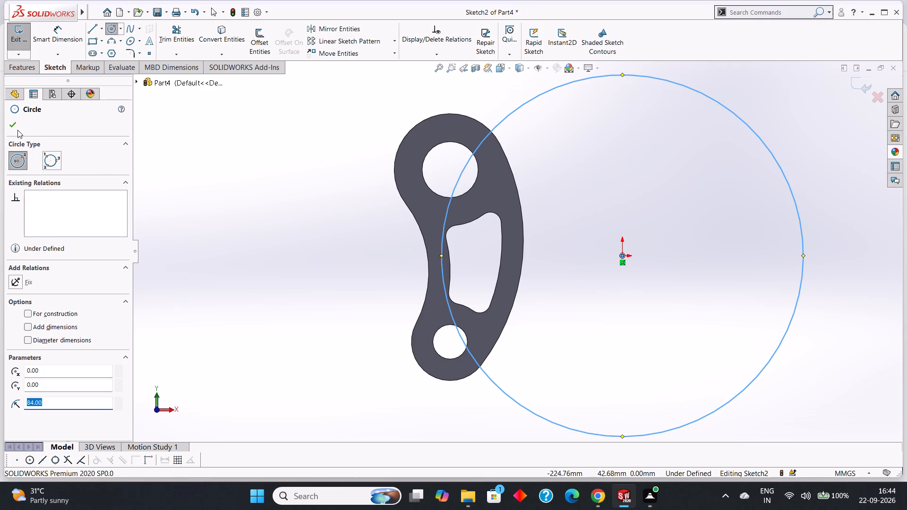
pyautogui.click(17, 128)
# Dimension the origin-centred circle and set its diameter to 84 mm.
pyautogui.click(47, 40)
pyautogui.scroll(3, 616, 148)
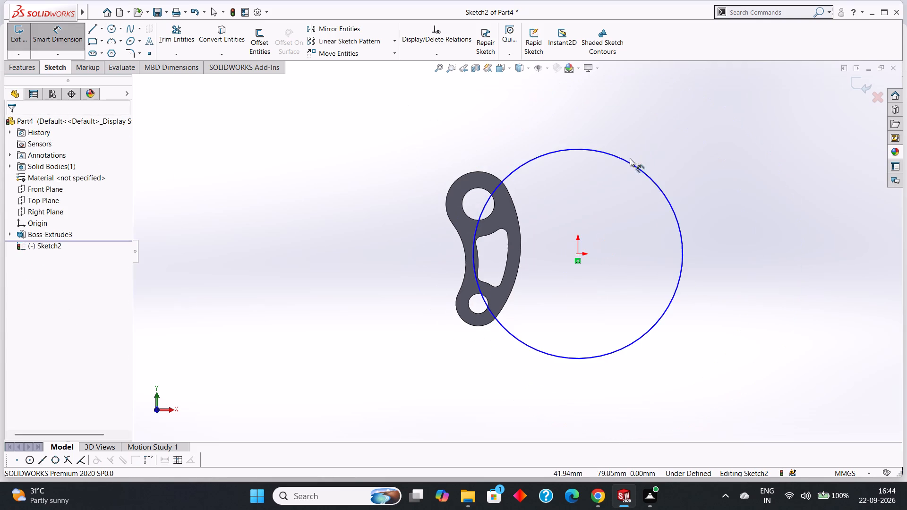
pyautogui.click(630, 161)
pyautogui.click(745, 182)
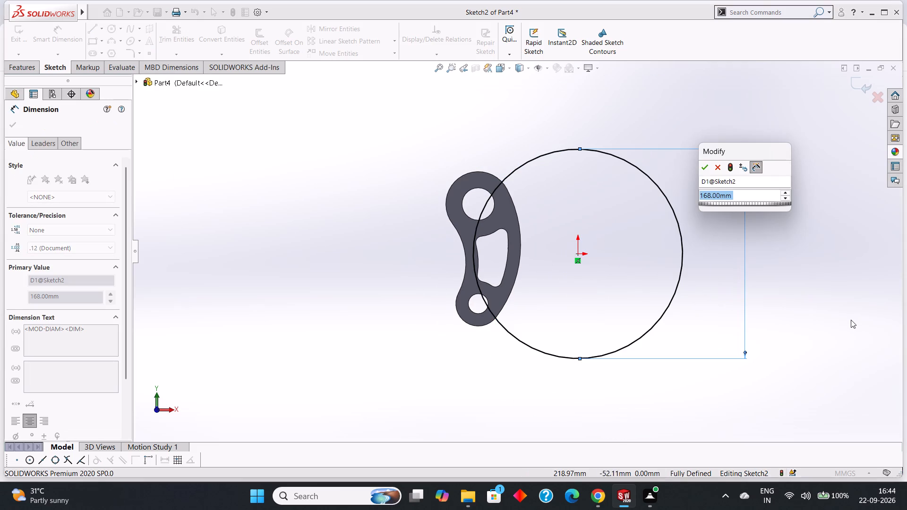
pyautogui.write('84')
pyautogui.press('Return')
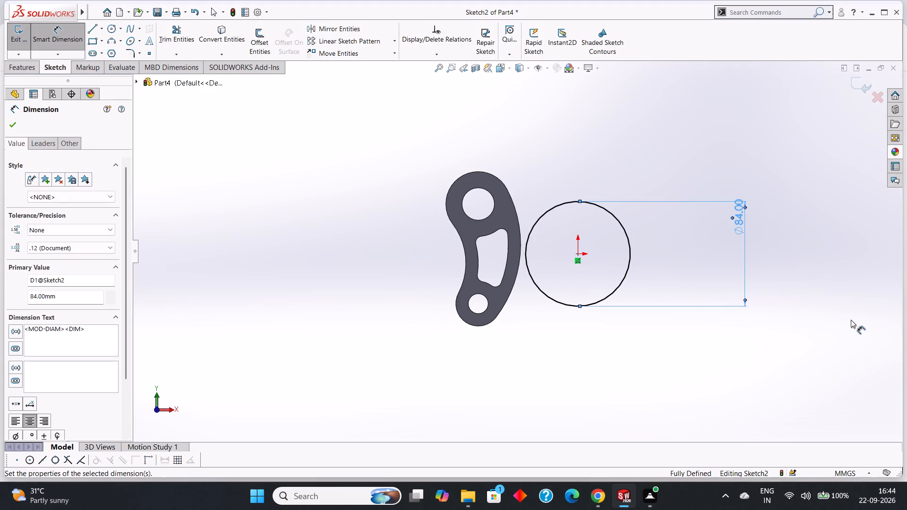
pyautogui.click(15, 126)
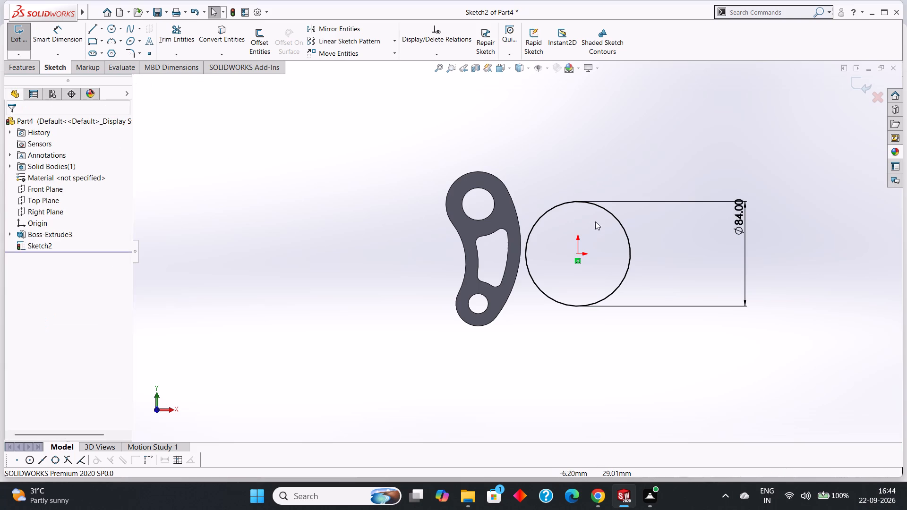
# Extrude the 84 mm circle 20 mm from the Sketch Plane with a Mid Plane end condition.
pyautogui.scroll(1, 597, 263)
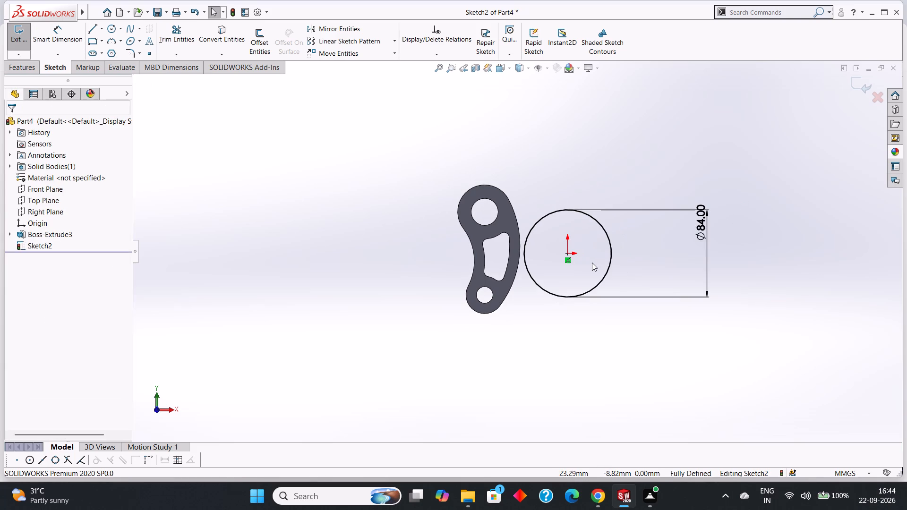
pyautogui.click(19, 67)
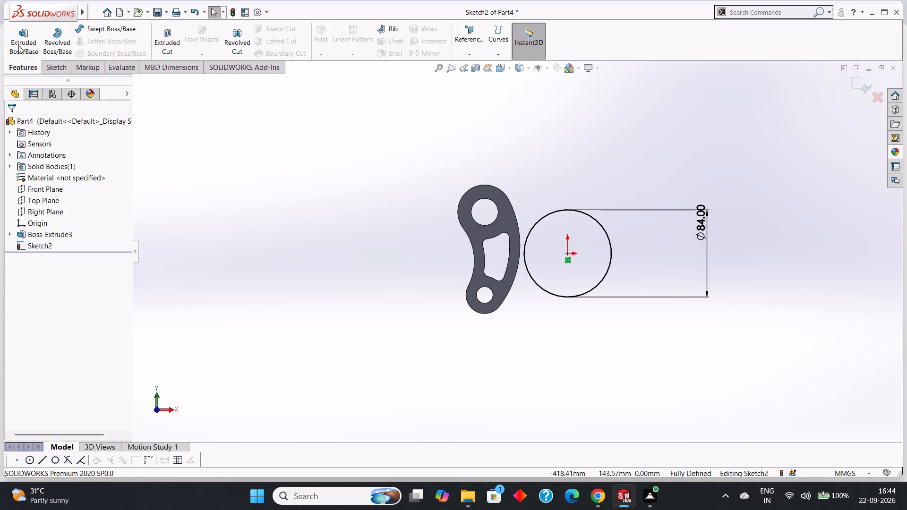
pyautogui.click(19, 41)
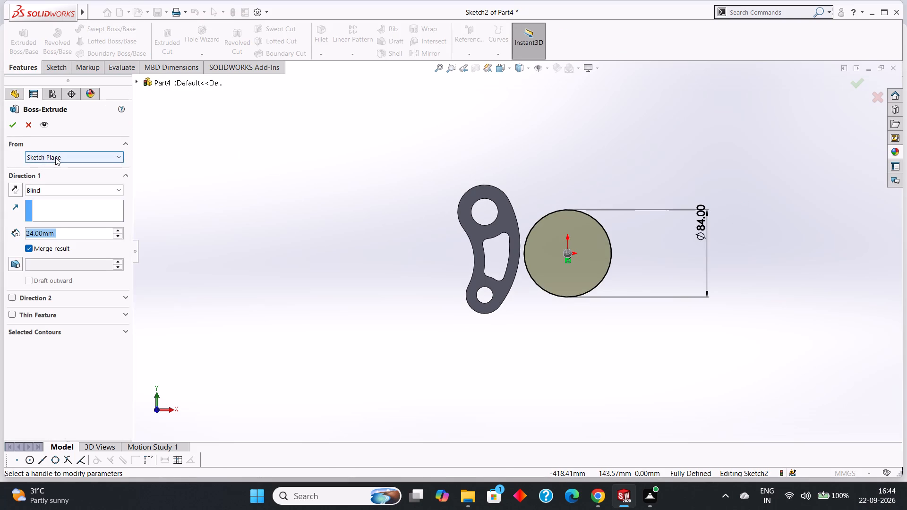
pyautogui.click(55, 157)
pyautogui.click(60, 156)
pyautogui.click(52, 190)
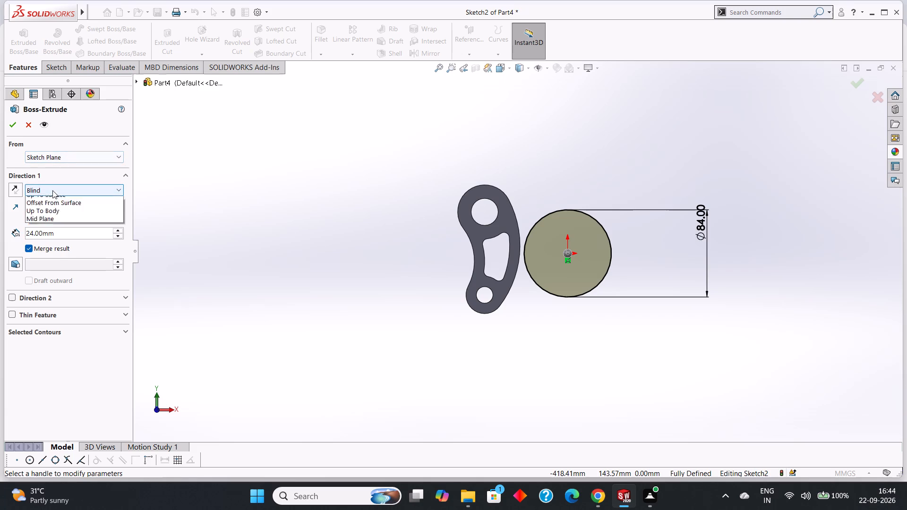
pyautogui.click(58, 249)
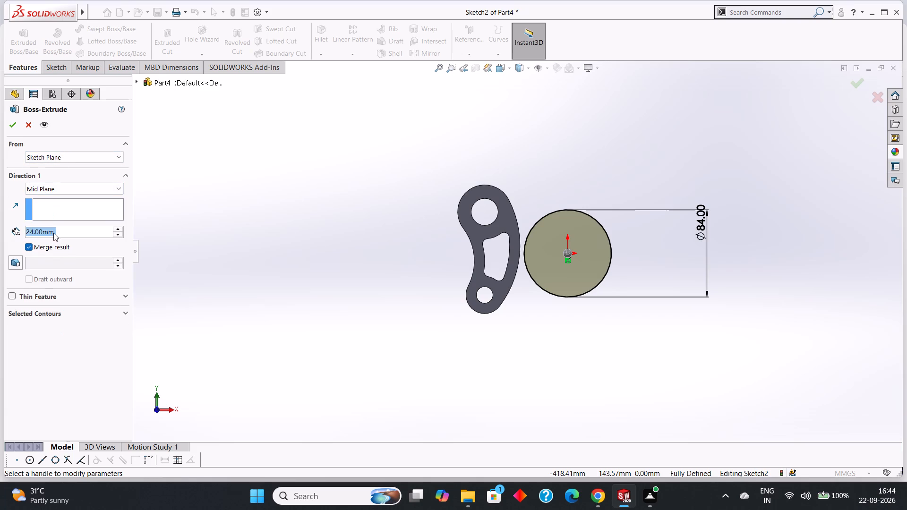
pyautogui.write('20')
pyautogui.press('Return')
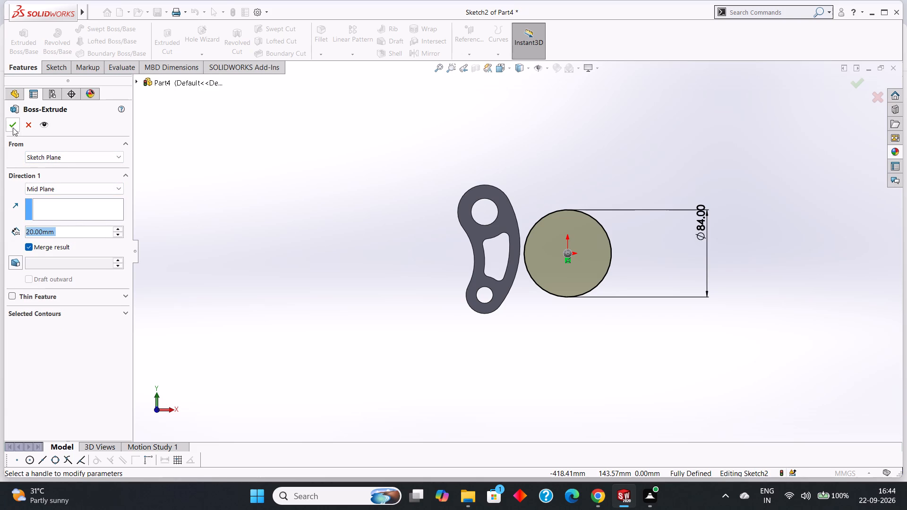
pyautogui.click(13, 127)
pyautogui.click(647, 364)
# Examine the extruded disc and its position beside the arc-shaped link from several angles.
pyautogui.scroll(1, 668, 312)
pyautogui.moveTo(668, 312); pyautogui.dragTo(659, 333, button='middle')
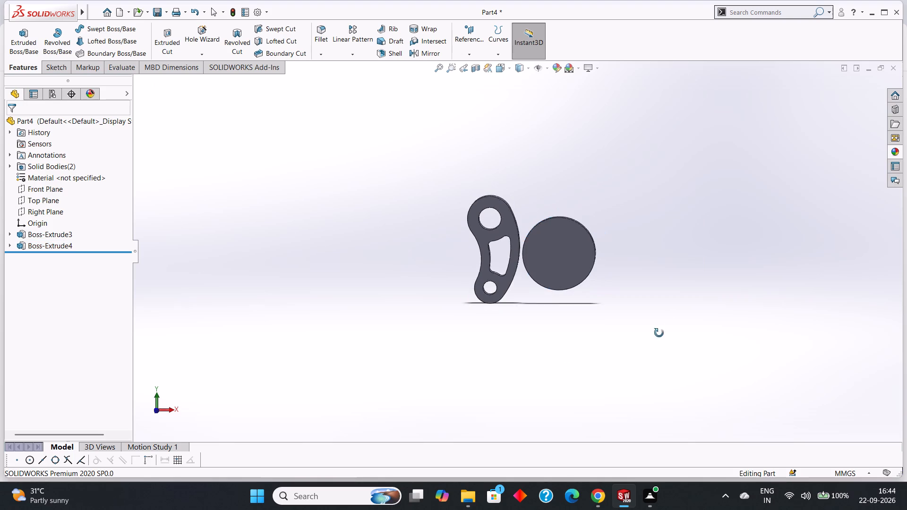
pyautogui.moveTo(659, 333); pyautogui.dragTo(645, 395, button='middle')
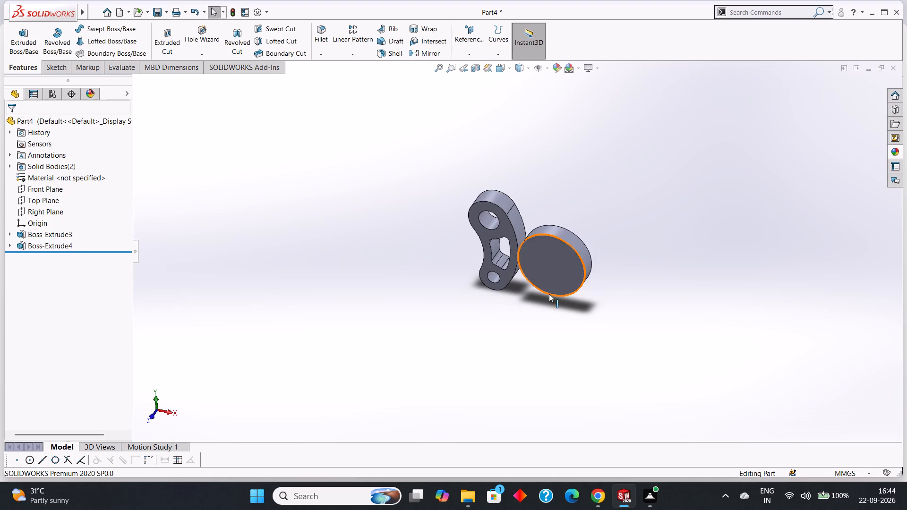
pyautogui.scroll(-4, 549, 293)
pyautogui.scroll(4, 515, 269)
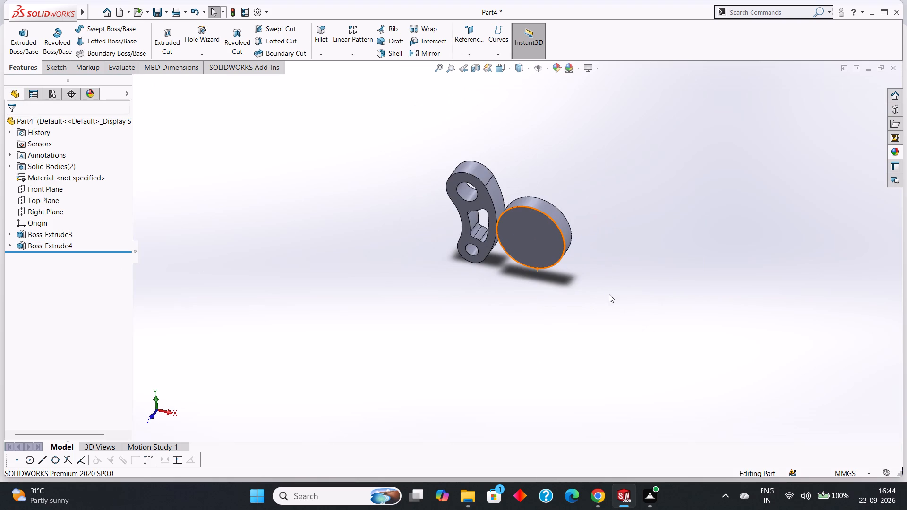
pyautogui.moveTo(610, 294); pyautogui.dragTo(621, 247, button='middle')
pyautogui.scroll(2, 621, 247)
pyautogui.scroll(2, 563, 248)
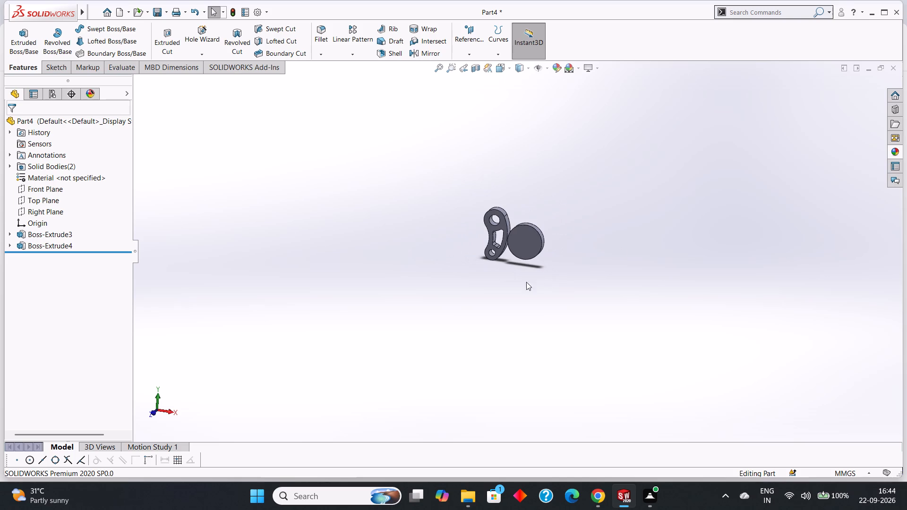
pyautogui.scroll(-4, 485, 272)
pyautogui.scroll(-3, 525, 227)
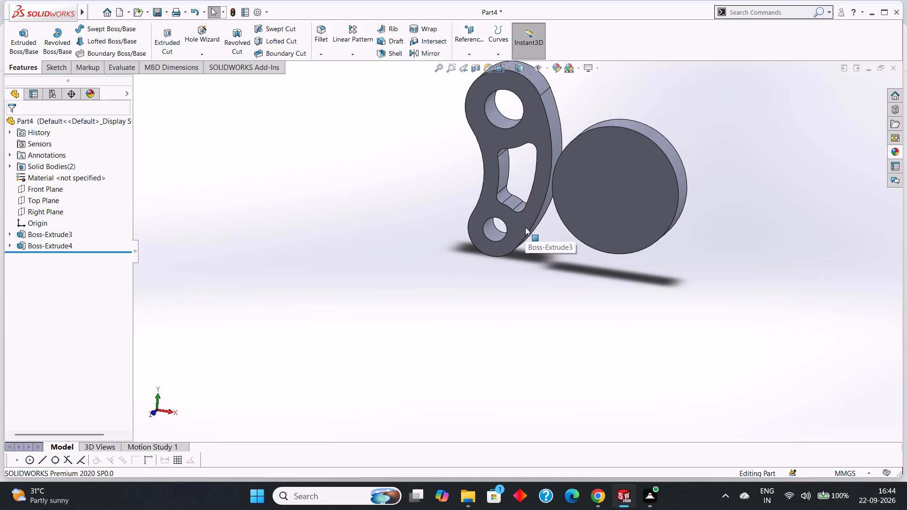
pyautogui.scroll(1, 525, 227)
pyautogui.middleClick(596, 264)
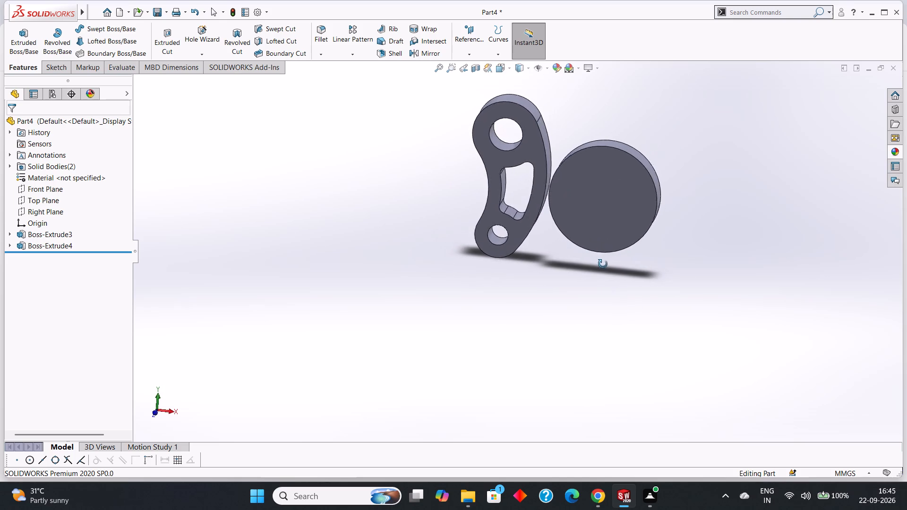
pyautogui.scroll(3, 599, 271)
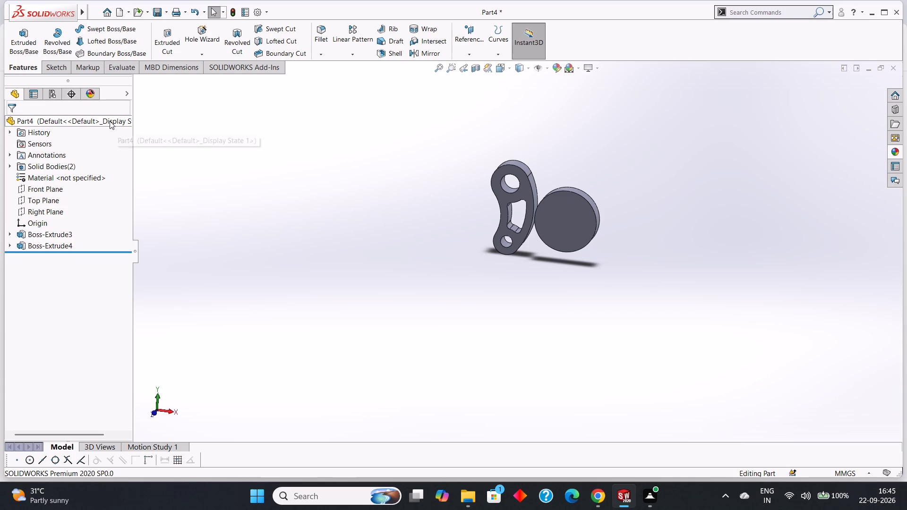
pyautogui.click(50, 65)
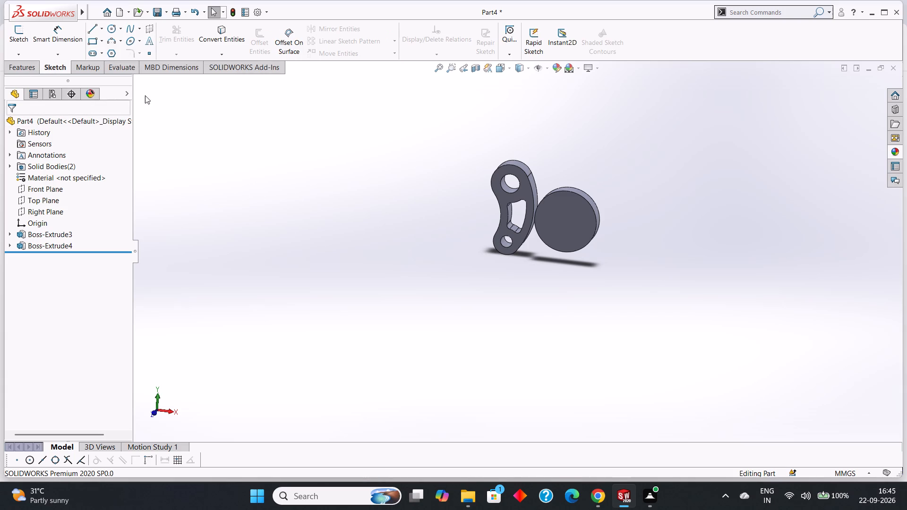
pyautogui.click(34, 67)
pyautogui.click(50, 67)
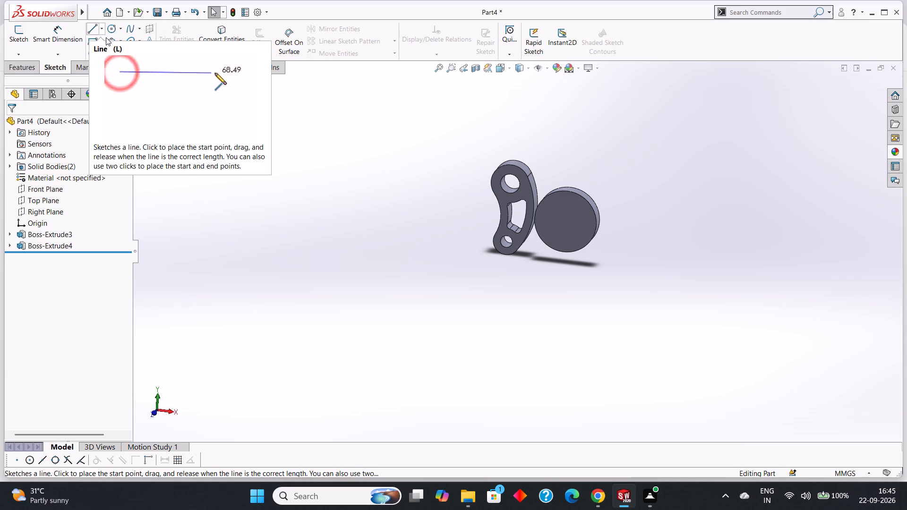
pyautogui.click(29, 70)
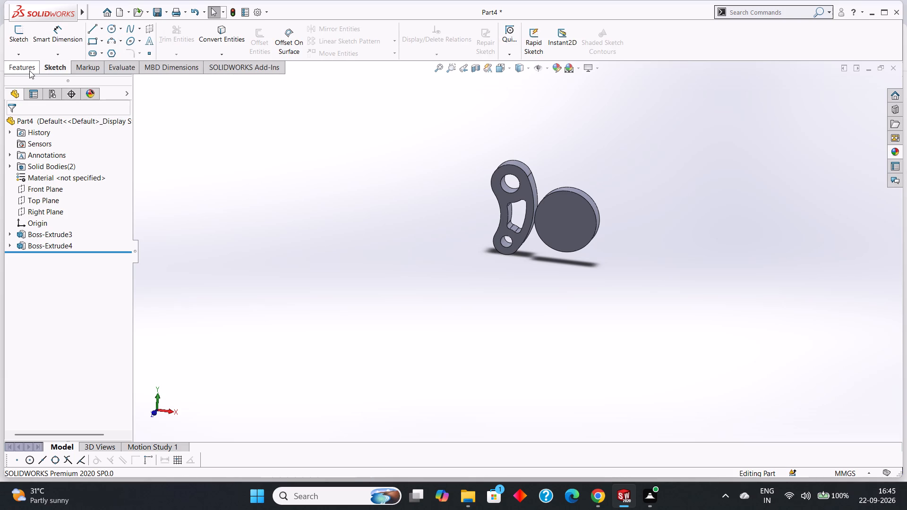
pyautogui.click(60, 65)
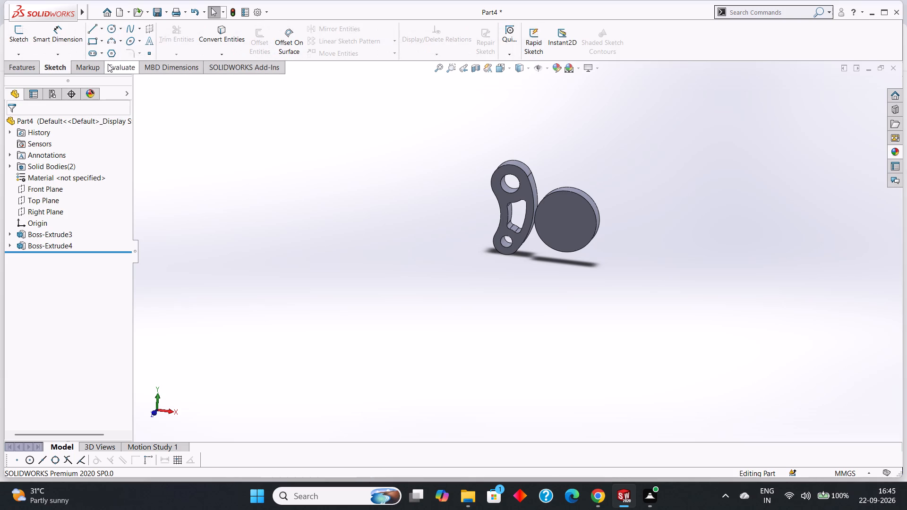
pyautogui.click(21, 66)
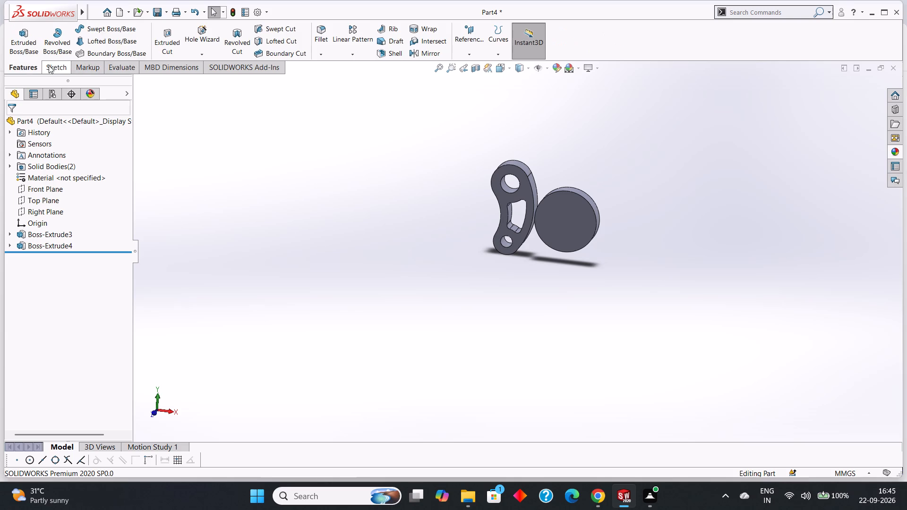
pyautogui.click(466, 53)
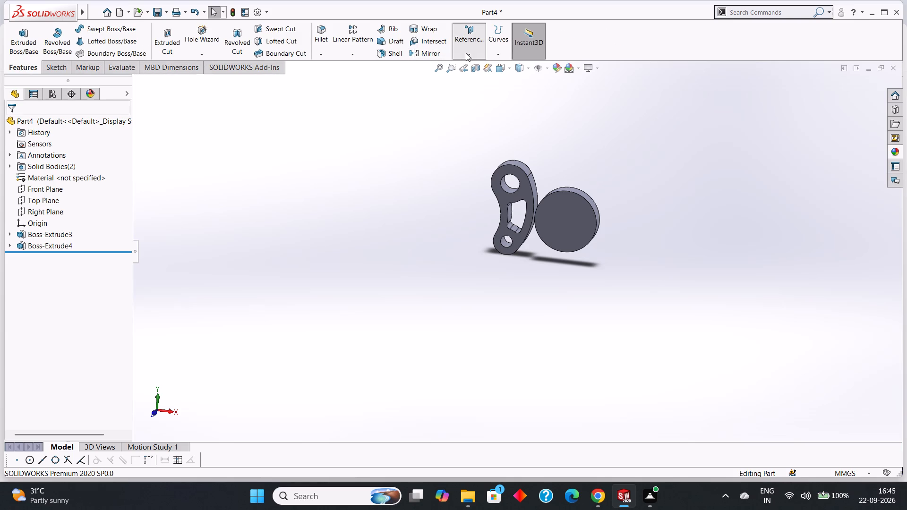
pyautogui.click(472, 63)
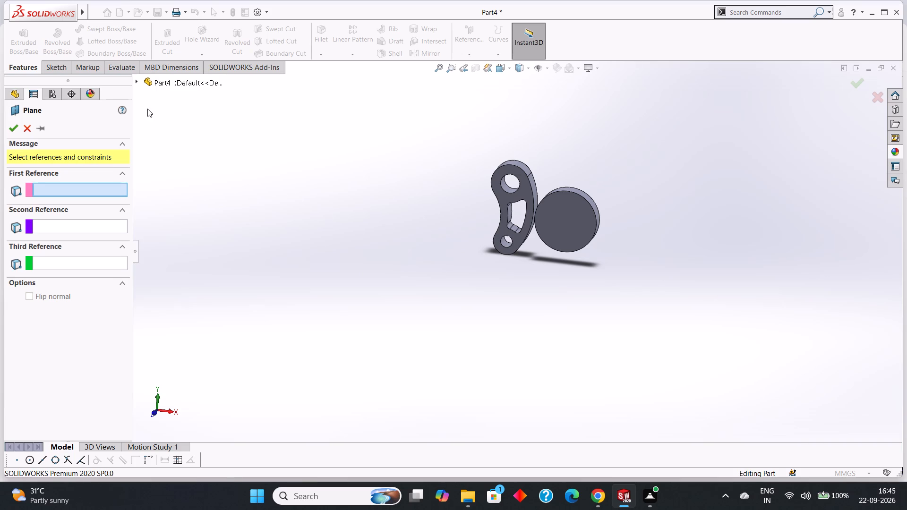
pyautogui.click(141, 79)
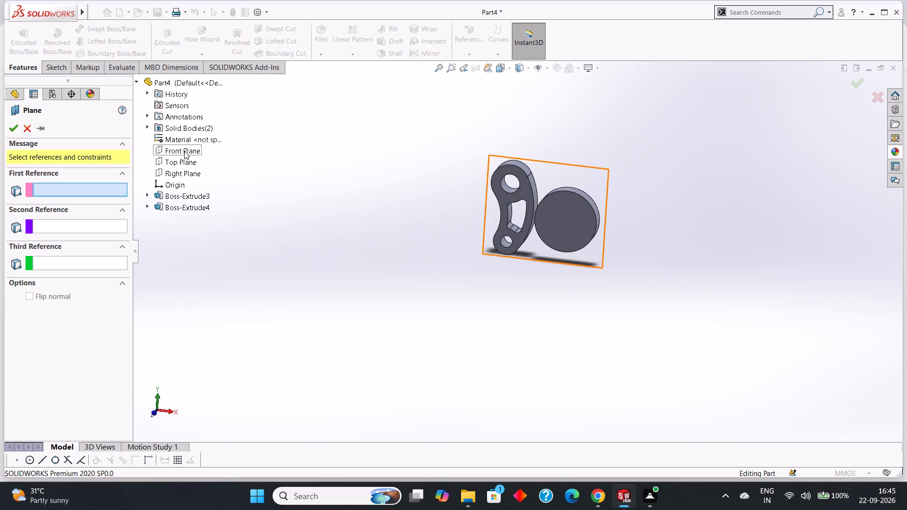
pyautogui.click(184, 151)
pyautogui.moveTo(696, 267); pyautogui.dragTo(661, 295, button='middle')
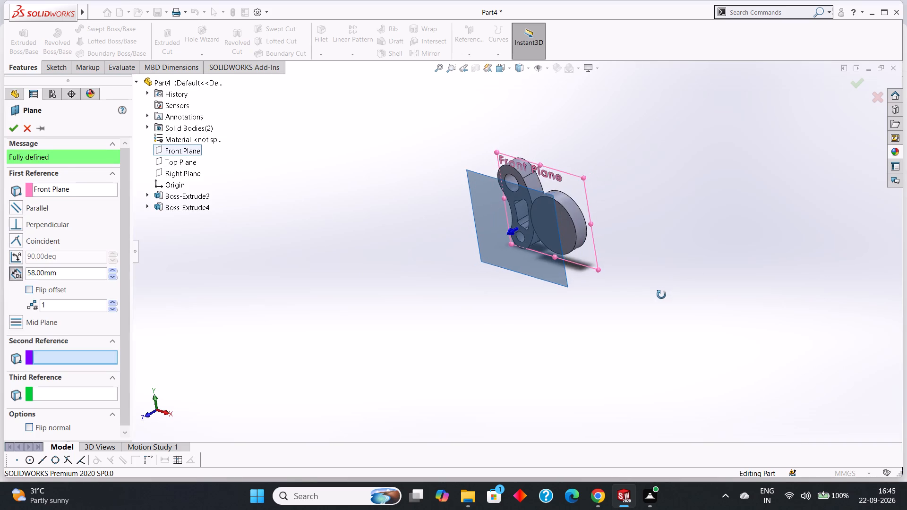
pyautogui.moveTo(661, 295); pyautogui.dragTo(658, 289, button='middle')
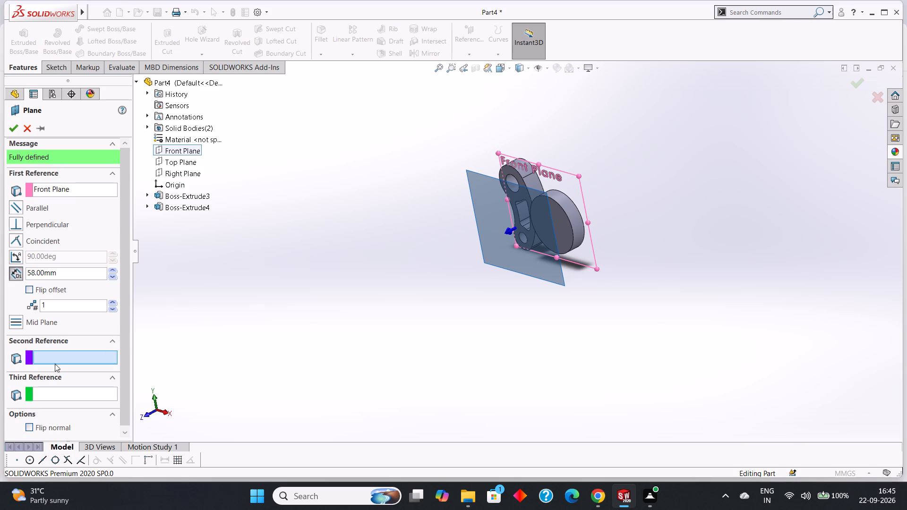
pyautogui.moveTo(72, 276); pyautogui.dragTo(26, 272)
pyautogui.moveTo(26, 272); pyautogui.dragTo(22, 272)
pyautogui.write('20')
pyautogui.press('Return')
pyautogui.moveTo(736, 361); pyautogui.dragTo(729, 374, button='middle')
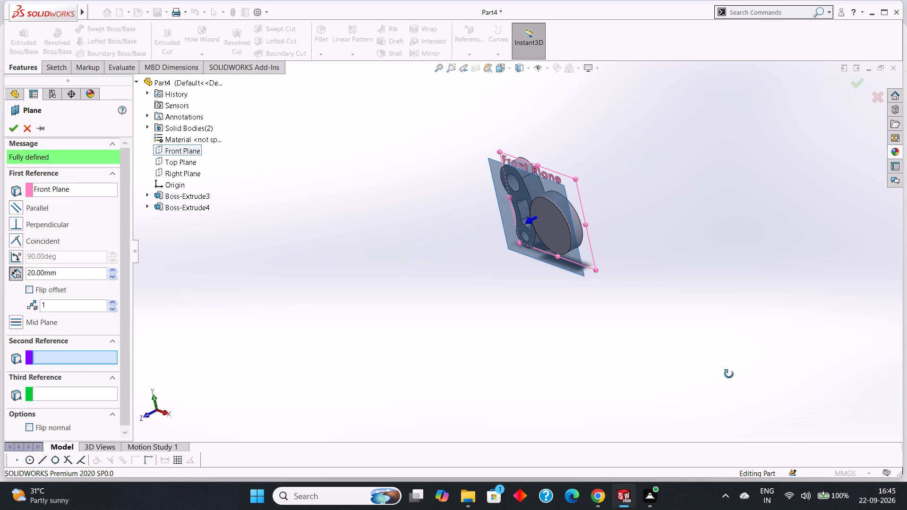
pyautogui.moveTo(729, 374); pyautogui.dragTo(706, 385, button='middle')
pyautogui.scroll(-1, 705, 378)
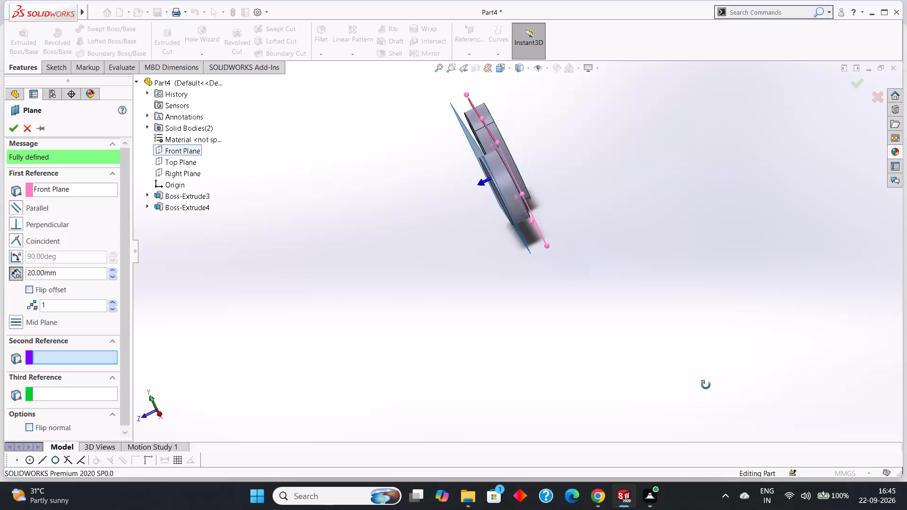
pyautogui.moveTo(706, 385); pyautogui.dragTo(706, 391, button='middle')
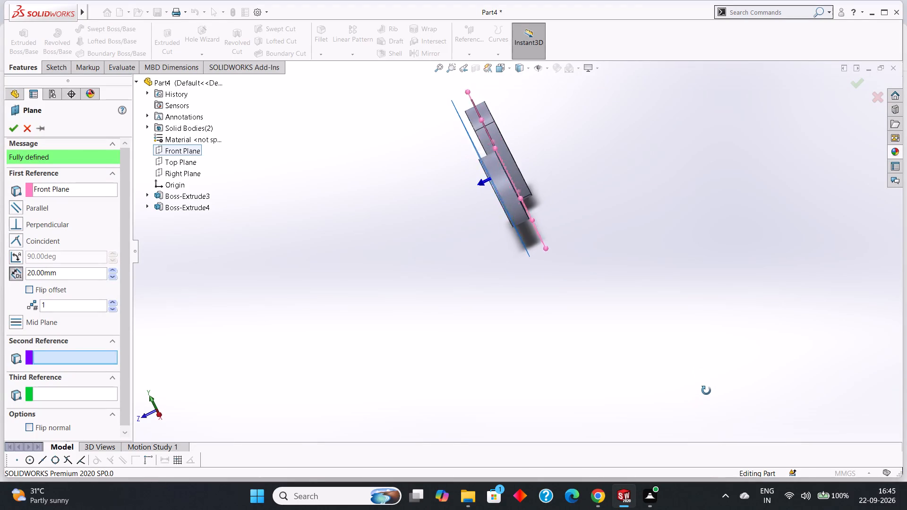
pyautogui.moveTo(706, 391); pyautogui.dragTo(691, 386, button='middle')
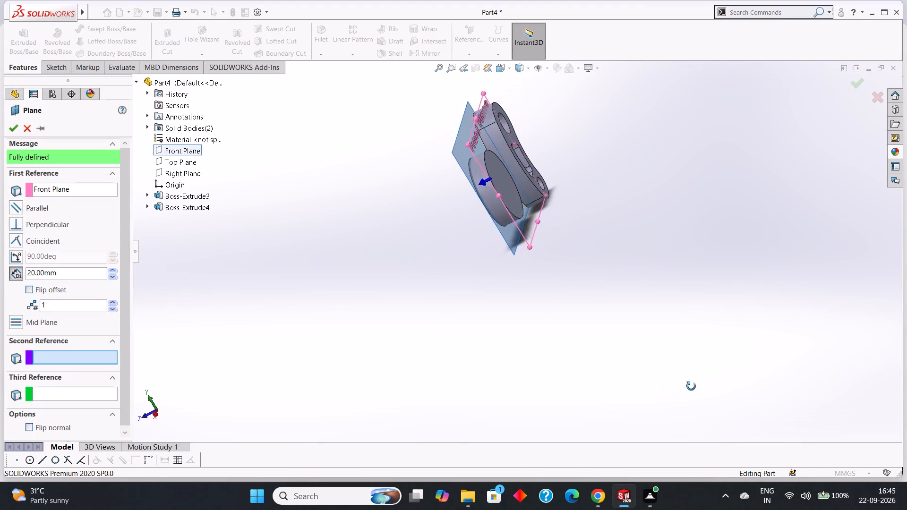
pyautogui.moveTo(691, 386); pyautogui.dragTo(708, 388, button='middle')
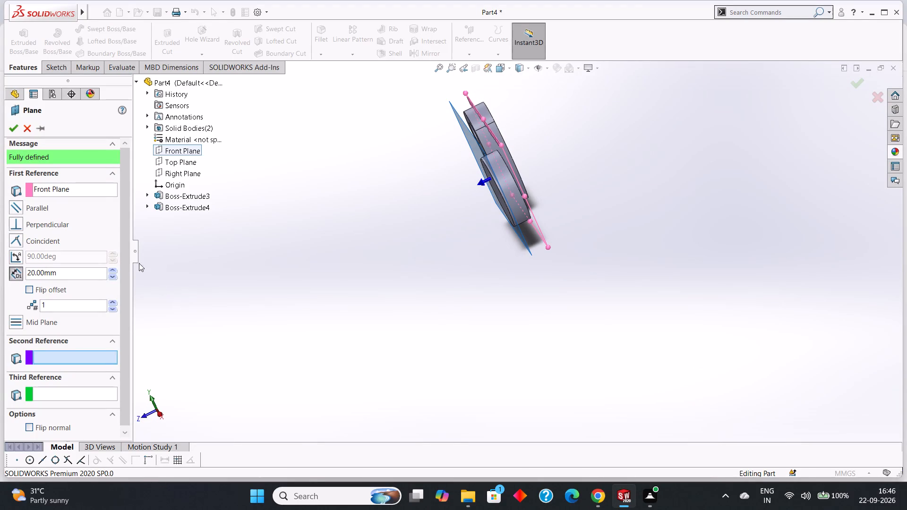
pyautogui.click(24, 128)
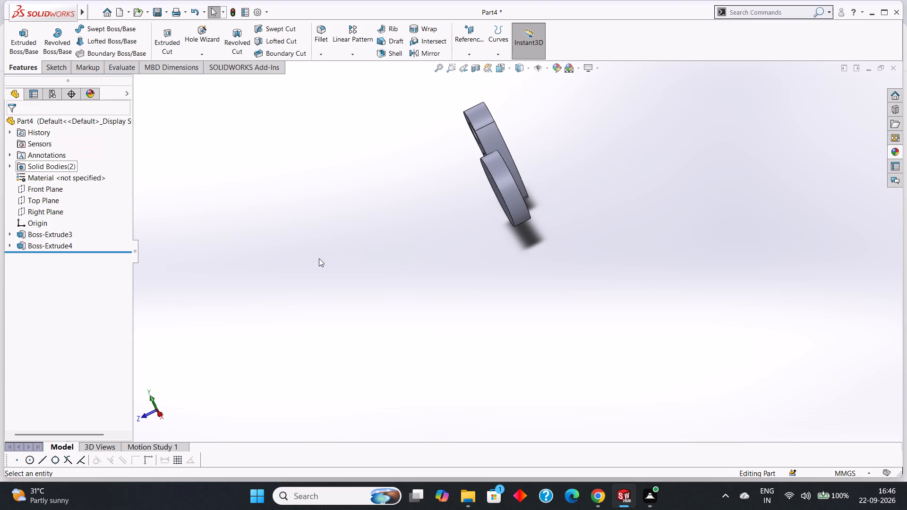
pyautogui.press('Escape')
# Undo the disc's extrusion, its diameter dimension and its circle, and leave the emptied sketch.
pyautogui.hotkey('ctrl', 'z')
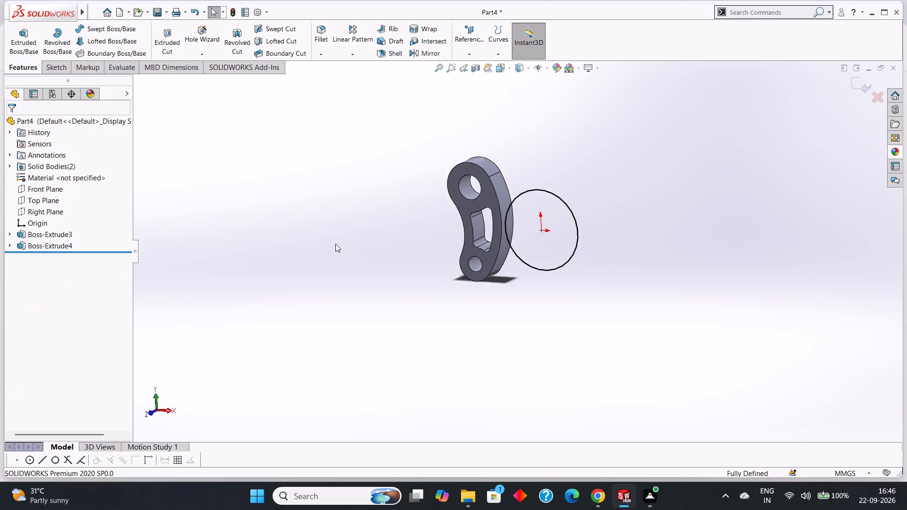
pyautogui.moveTo(650, 312); pyautogui.dragTo(551, 370, button='middle')
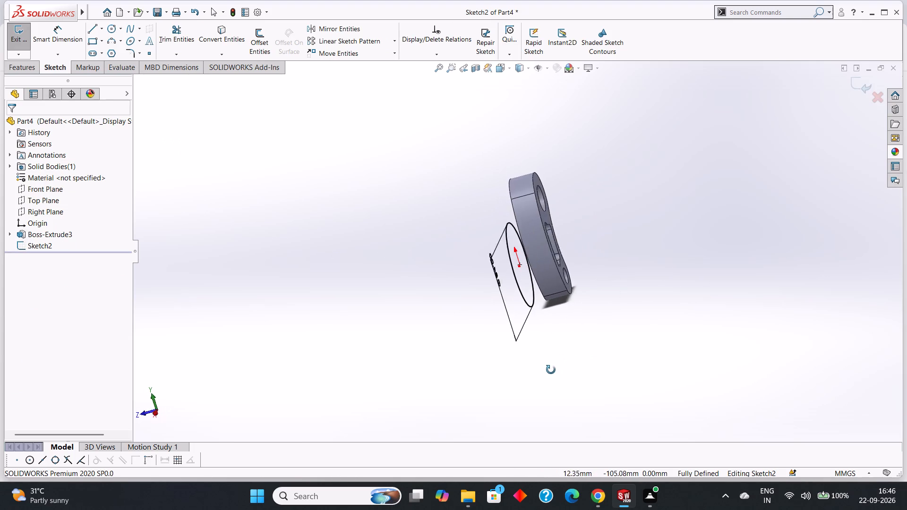
pyautogui.moveTo(551, 370); pyautogui.dragTo(565, 339, button='middle')
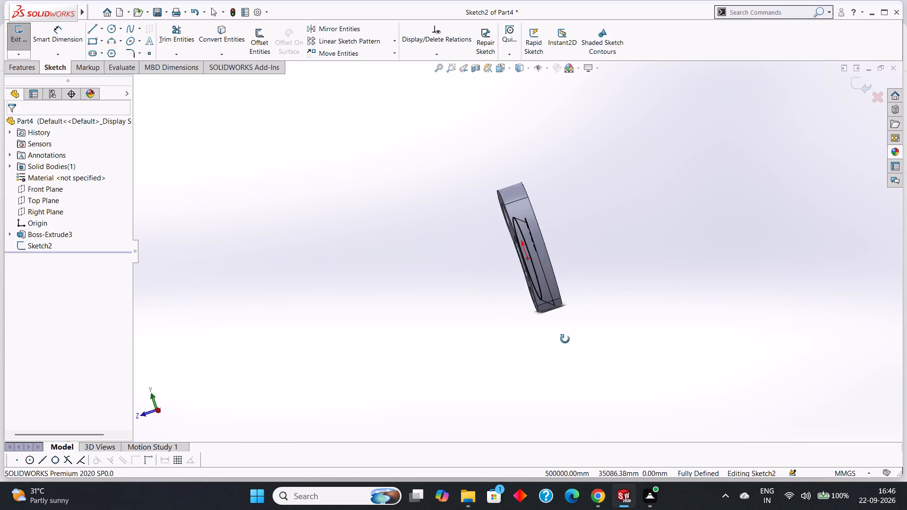
pyautogui.moveTo(565, 339); pyautogui.dragTo(610, 322, button='middle')
pyautogui.hotkey('ctrl', 'z')
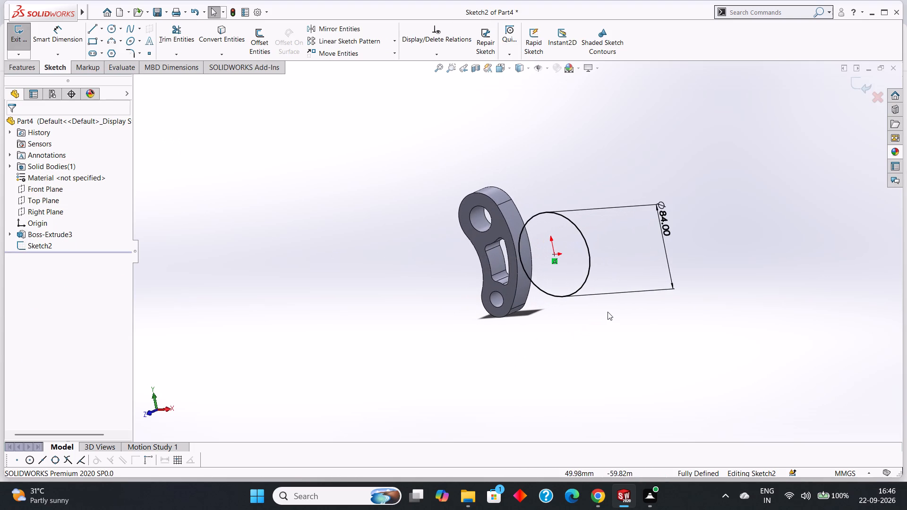
pyautogui.hotkey('ctrl', 'z')
pyautogui.hotkey('ctrl', 'z')
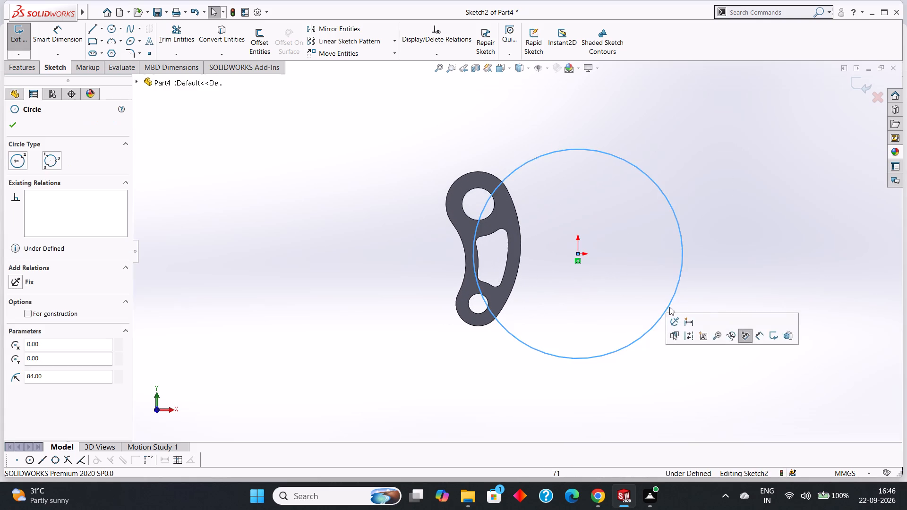
pyautogui.hotkey('ctrl', 'z')
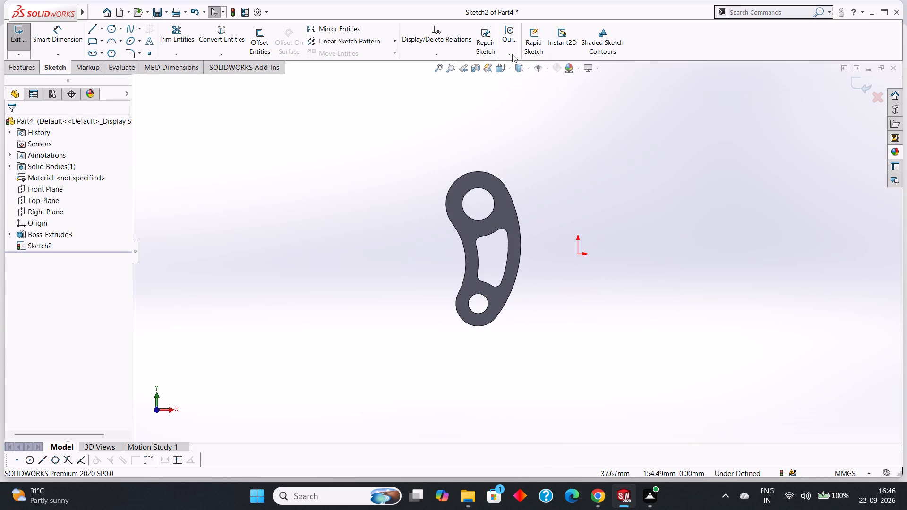
pyautogui.click(22, 71)
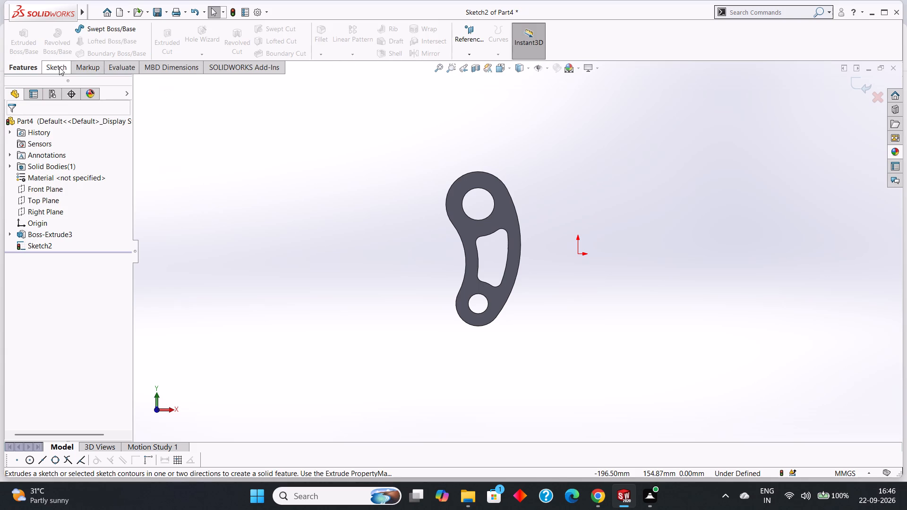
pyautogui.click(59, 67)
pyautogui.click(21, 40)
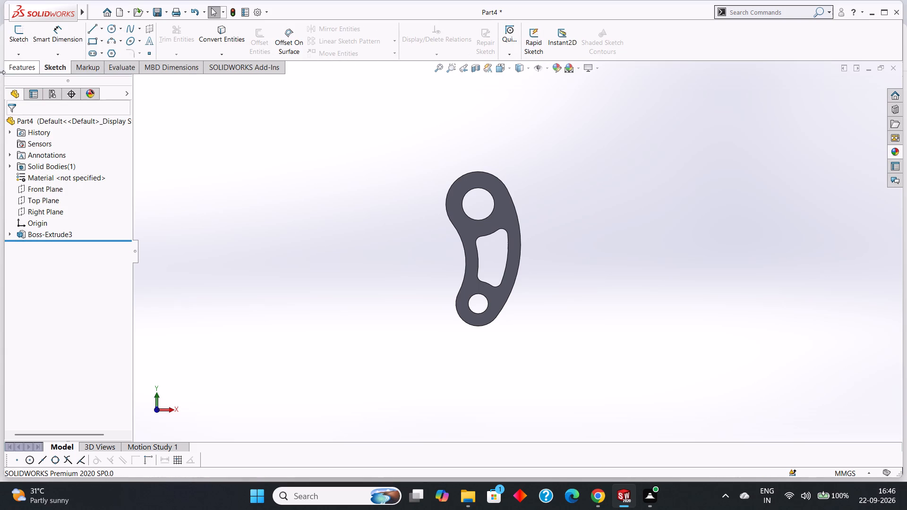
# Create a reference plane parallel to the Front Plane at an offset of 12 mm.
pyautogui.click(22, 70)
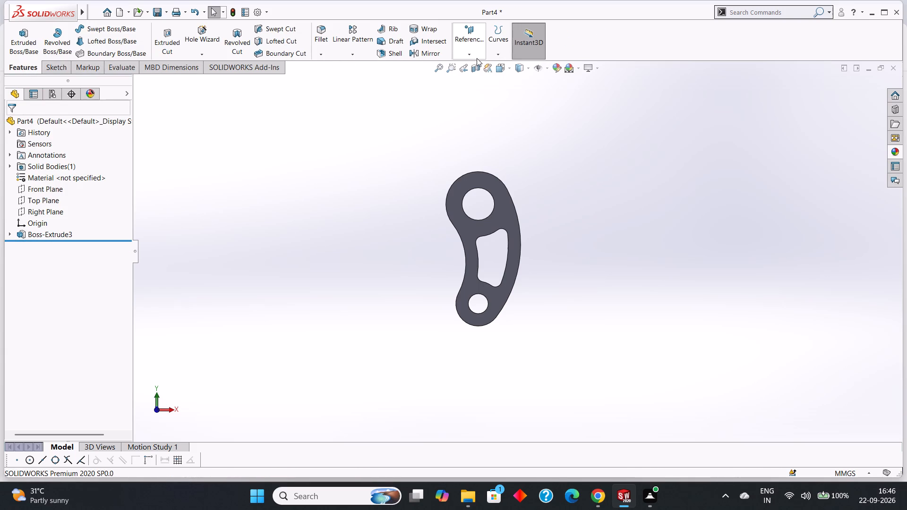
pyautogui.click(476, 57)
pyautogui.click(479, 64)
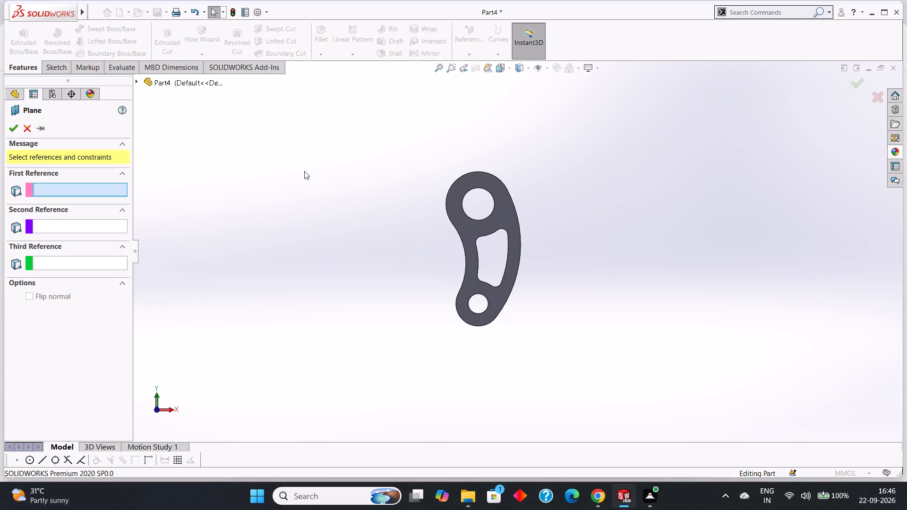
pyautogui.click(137, 82)
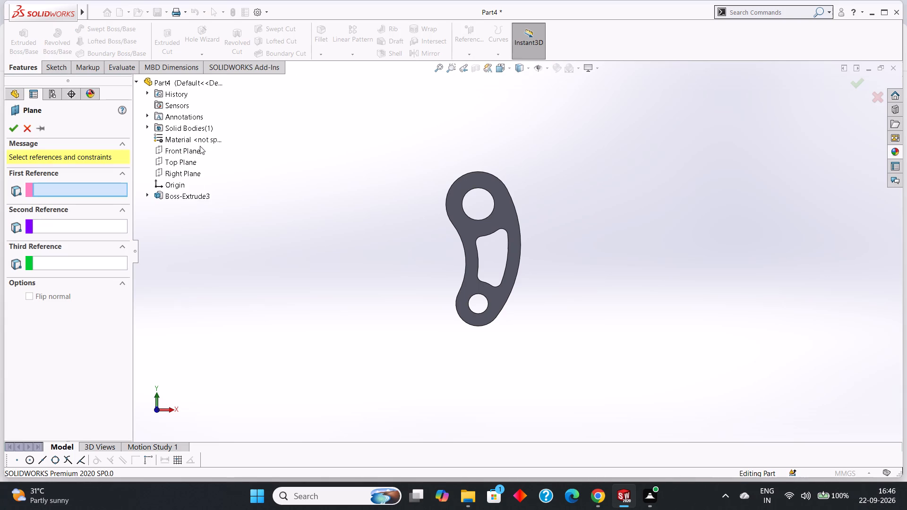
pyautogui.click(187, 152)
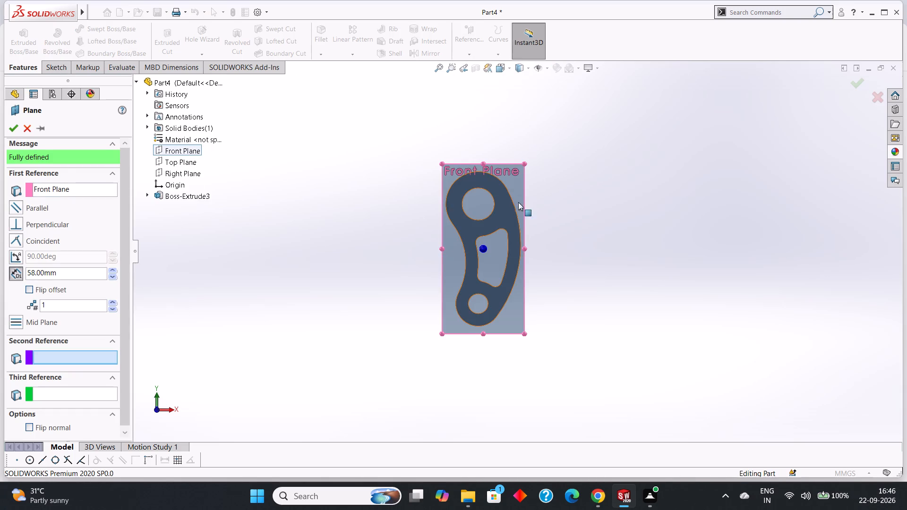
pyautogui.moveTo(643, 213); pyautogui.dragTo(603, 232, button='middle')
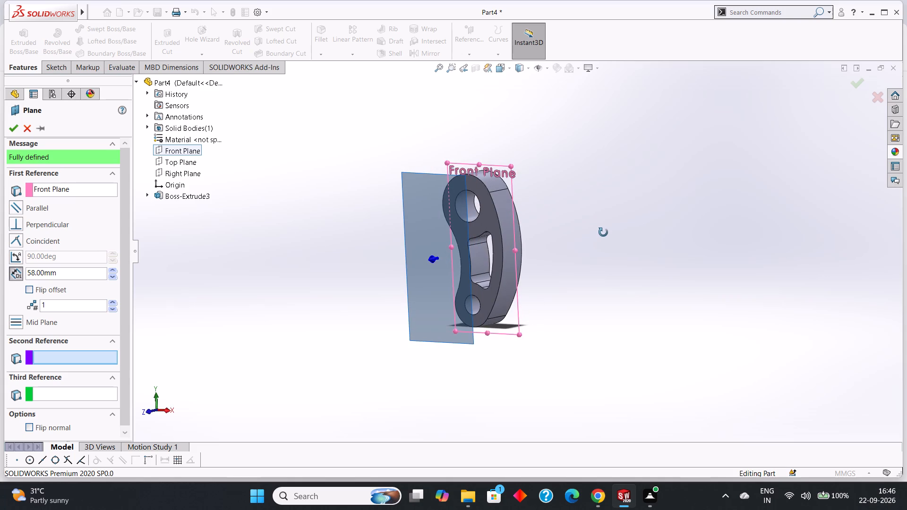
pyautogui.moveTo(603, 232); pyautogui.dragTo(603, 232, button='middle')
pyautogui.moveTo(75, 271); pyautogui.dragTo(18, 267)
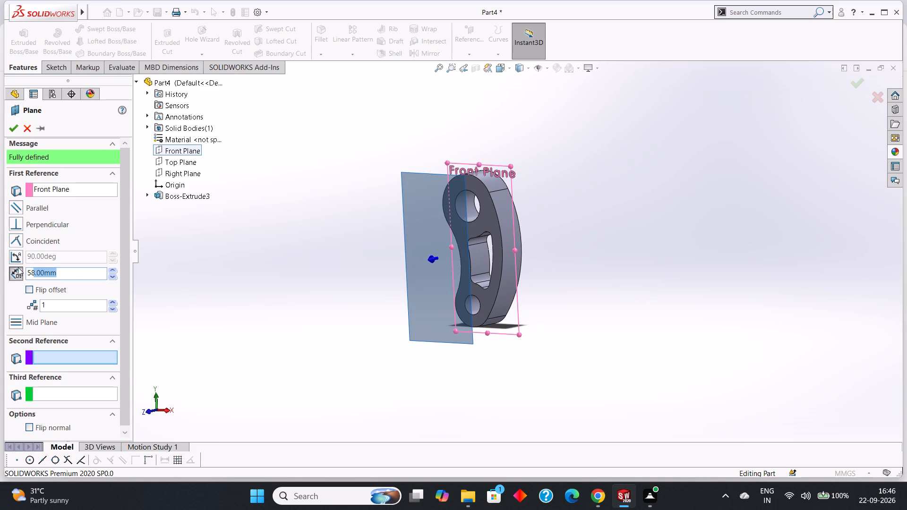
pyautogui.moveTo(18, 267); pyautogui.dragTo(5, 267)
pyautogui.write('22')
pyautogui.press('BackSpace')
pyautogui.press('BackSpace')
pyautogui.write('12')
pyautogui.press('Return')
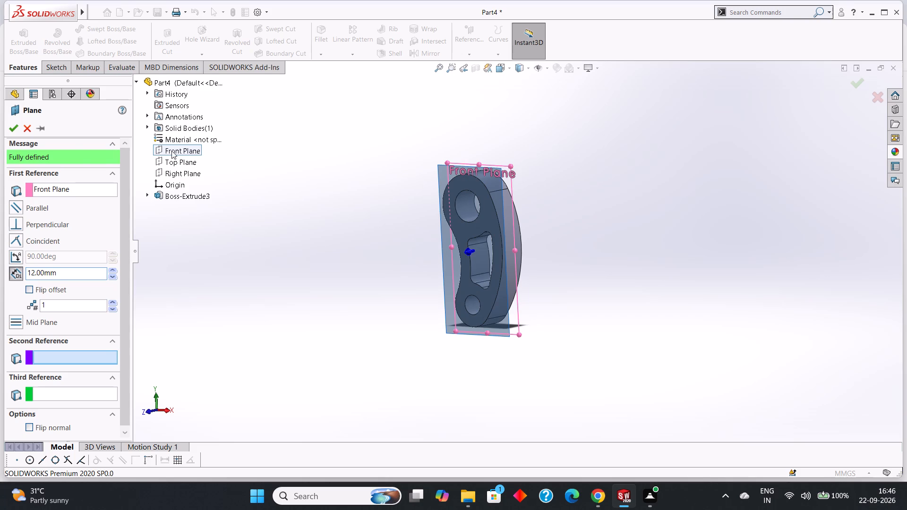
pyautogui.click(11, 126)
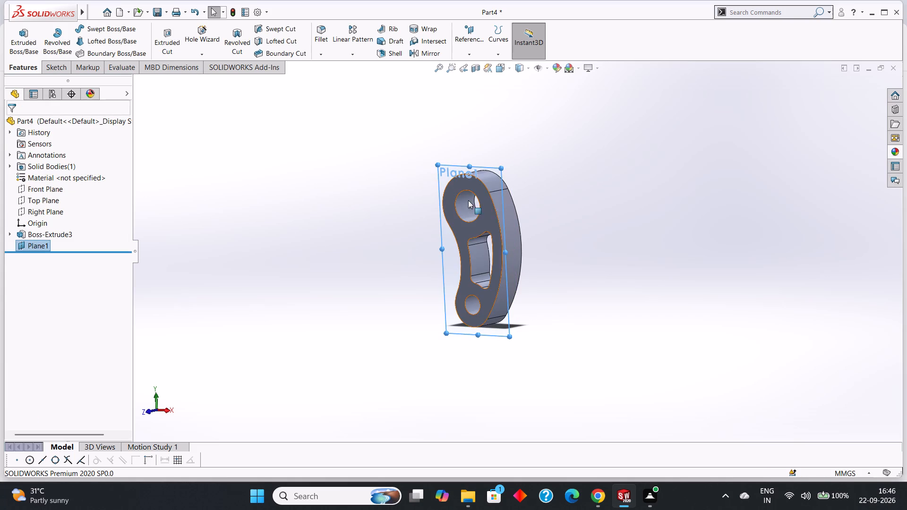
# Examine the offset reference plane's definition and its position against the arc-shaped link from several angles.
pyautogui.moveTo(659, 215); pyautogui.dragTo(630, 214, button='middle')
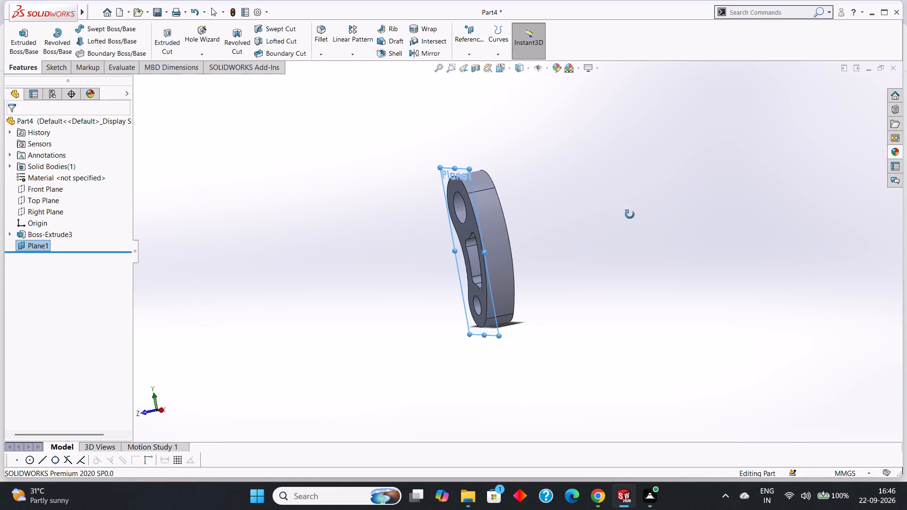
pyautogui.moveTo(630, 214); pyautogui.dragTo(631, 213, button='middle')
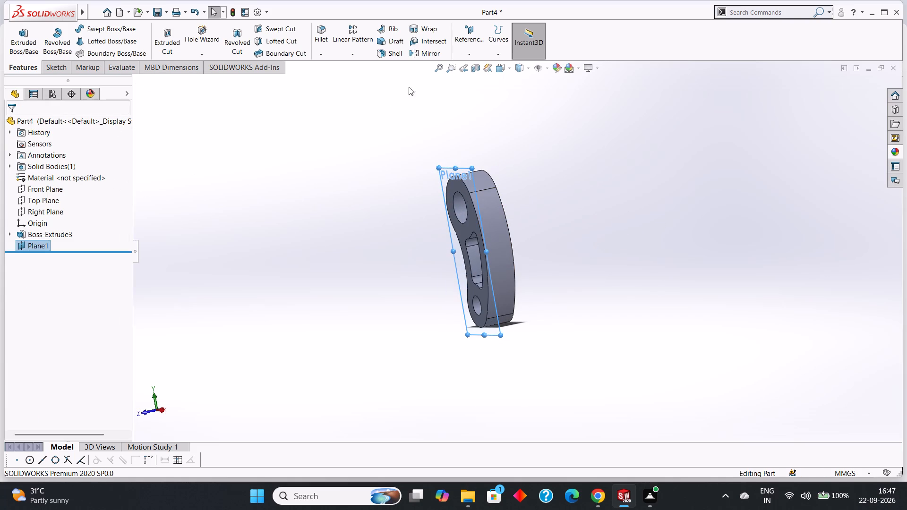
pyautogui.scroll(-3, 453, 153)
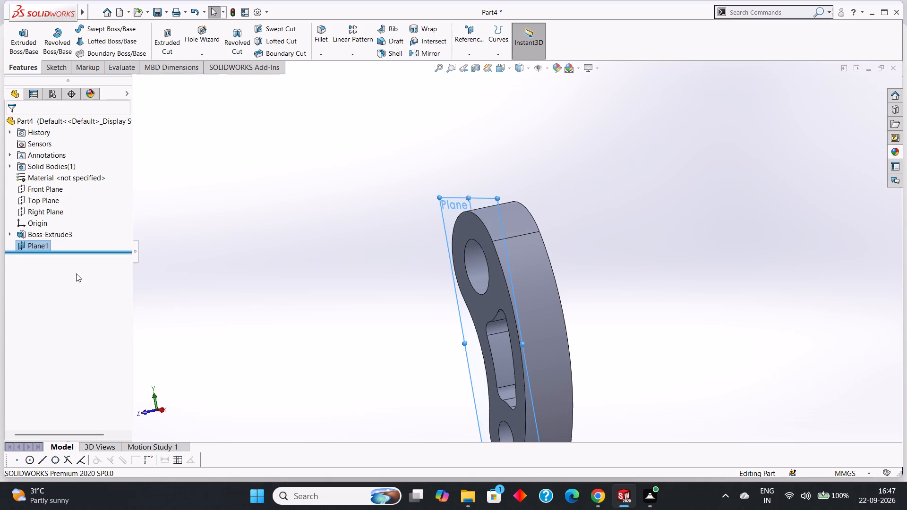
pyautogui.press('Escape')
pyautogui.click(44, 247)
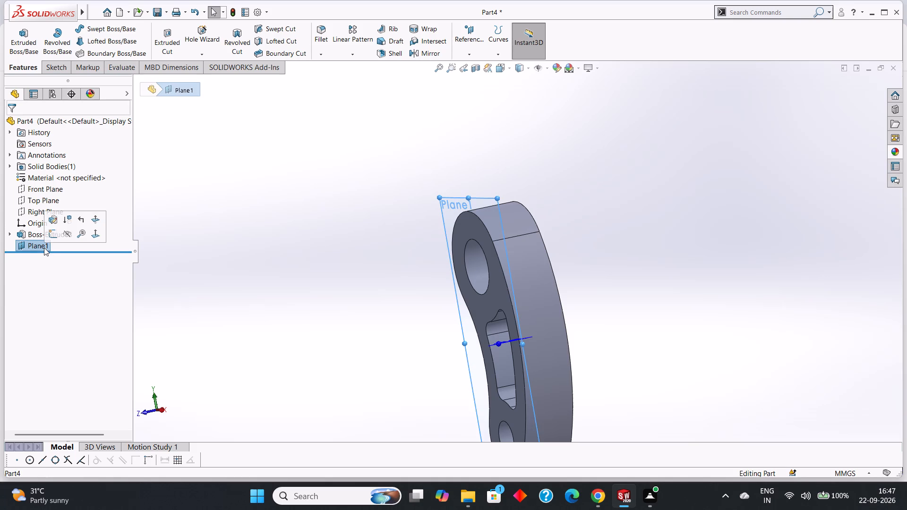
pyautogui.click(53, 220)
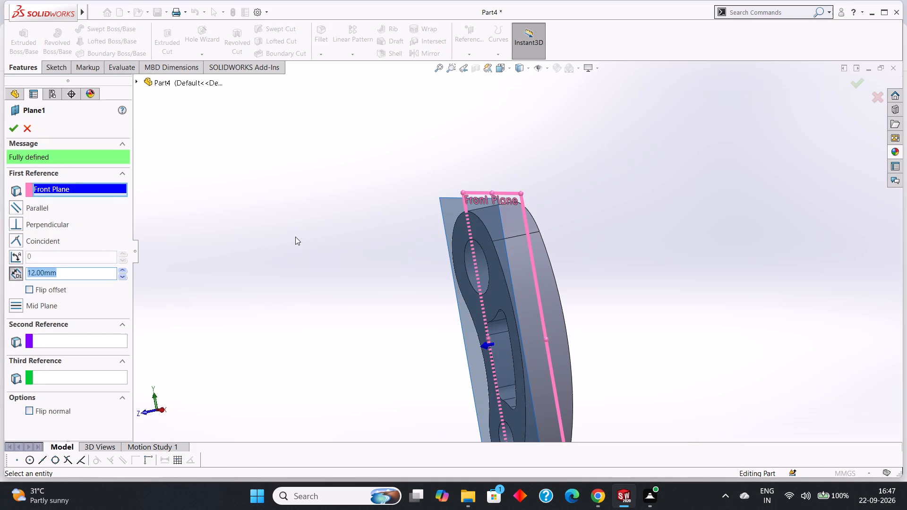
pyautogui.moveTo(359, 226); pyautogui.dragTo(330, 224, button='middle')
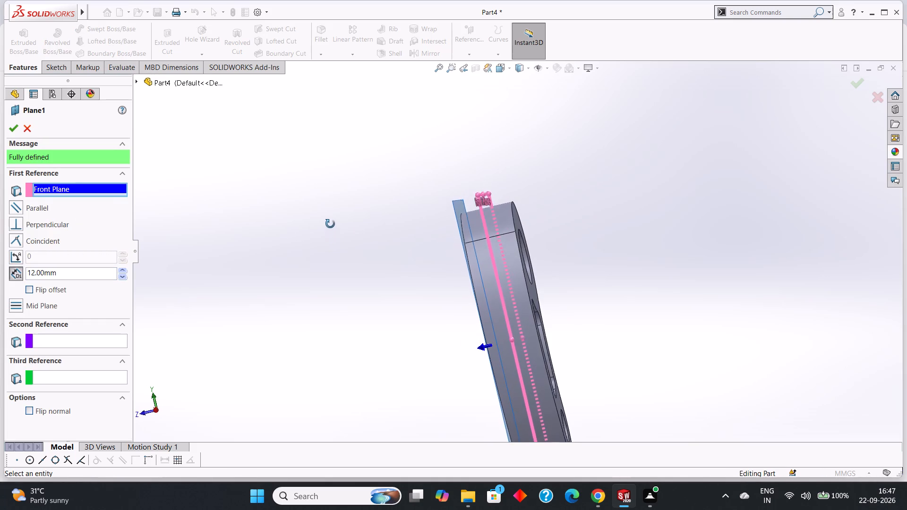
pyautogui.moveTo(330, 224); pyautogui.dragTo(446, 190, button='middle')
pyautogui.scroll(-1, 446, 190)
pyautogui.scroll(2, 446, 190)
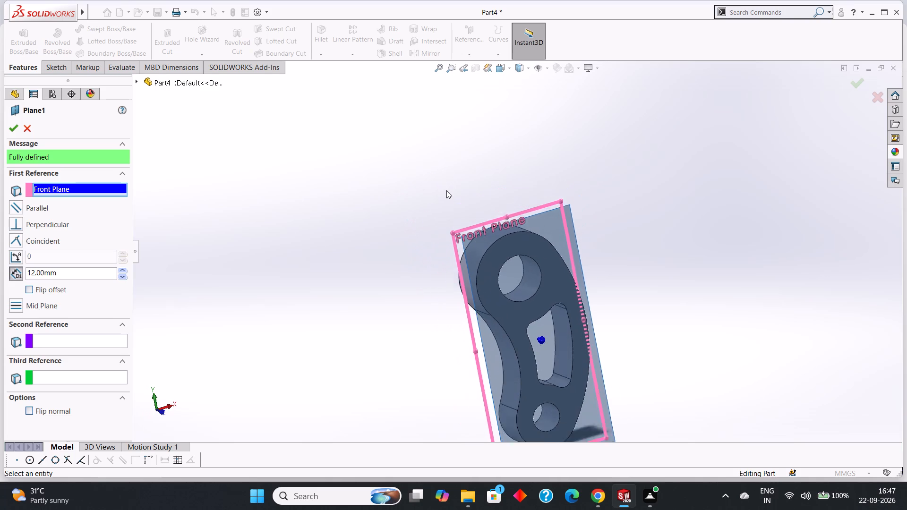
pyautogui.scroll(4, 446, 190)
pyautogui.moveTo(418, 279); pyautogui.dragTo(479, 302, button='middle')
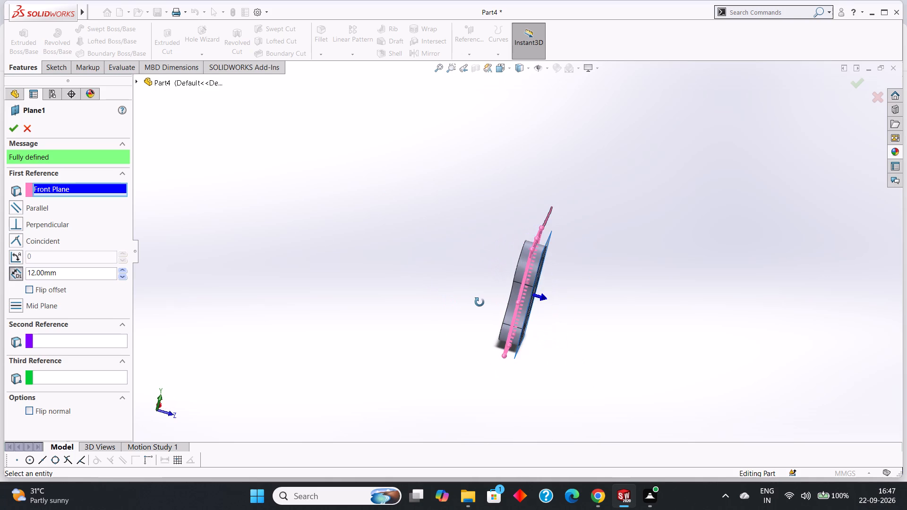
pyautogui.moveTo(479, 302); pyautogui.dragTo(474, 277, button='middle')
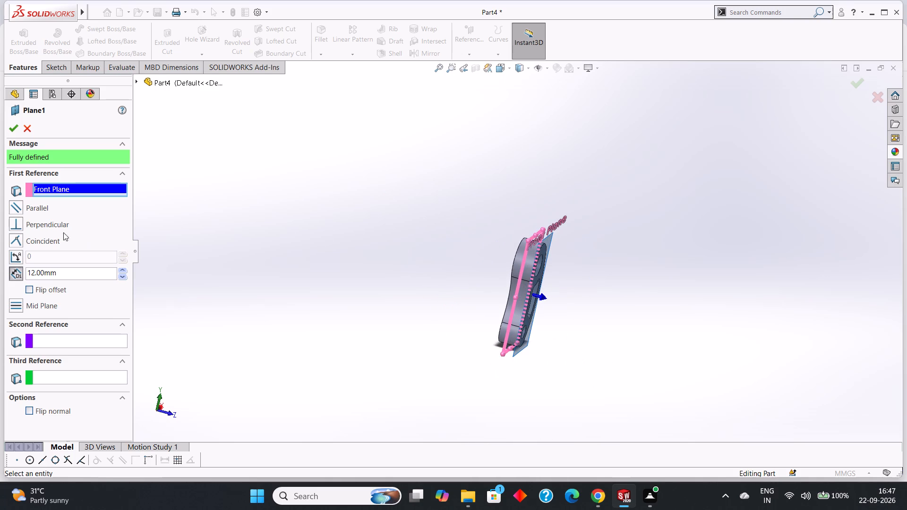
pyautogui.click(16, 129)
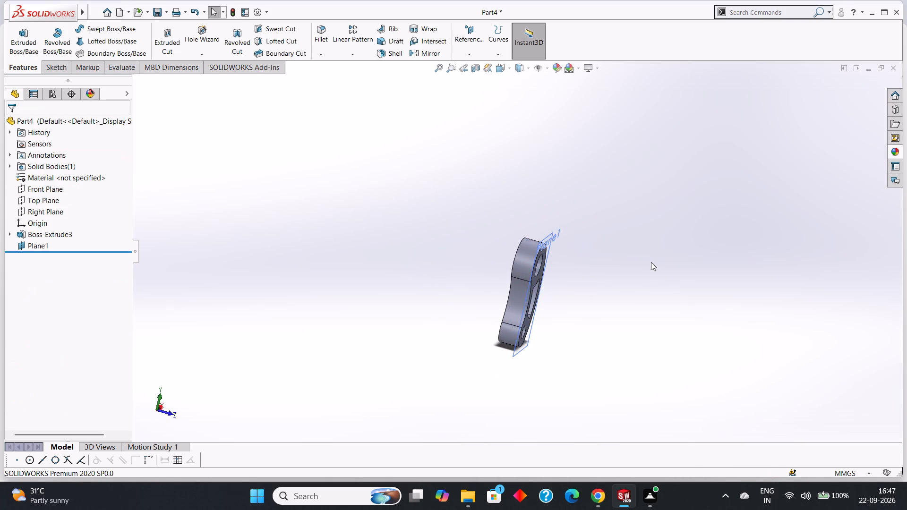
pyautogui.moveTo(651, 263); pyautogui.dragTo(498, 348, button='middle')
pyautogui.scroll(-1, 487, 373)
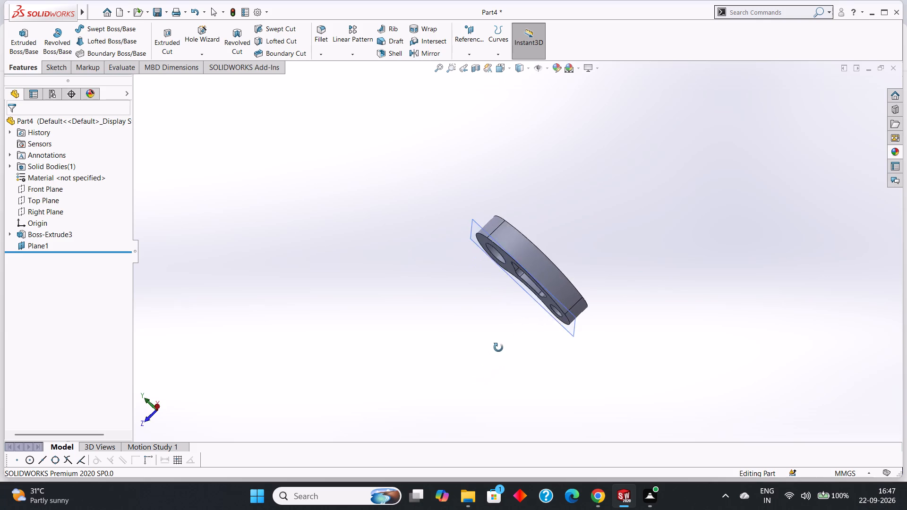
pyautogui.moveTo(498, 348); pyautogui.dragTo(629, 196, button='middle')
# Undo the offset reference plane and the link's extrusion, going back to the open profile sketch.
pyautogui.press('Escape')
pyautogui.hotkey('ctrl', 'z')
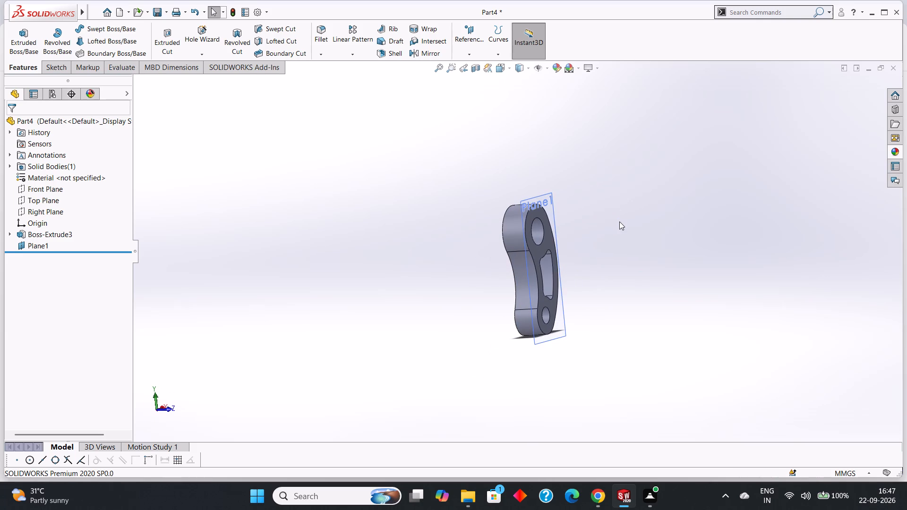
pyautogui.hotkey('ctrl', 'z')
pyautogui.hotkey('ctrl', 'z')
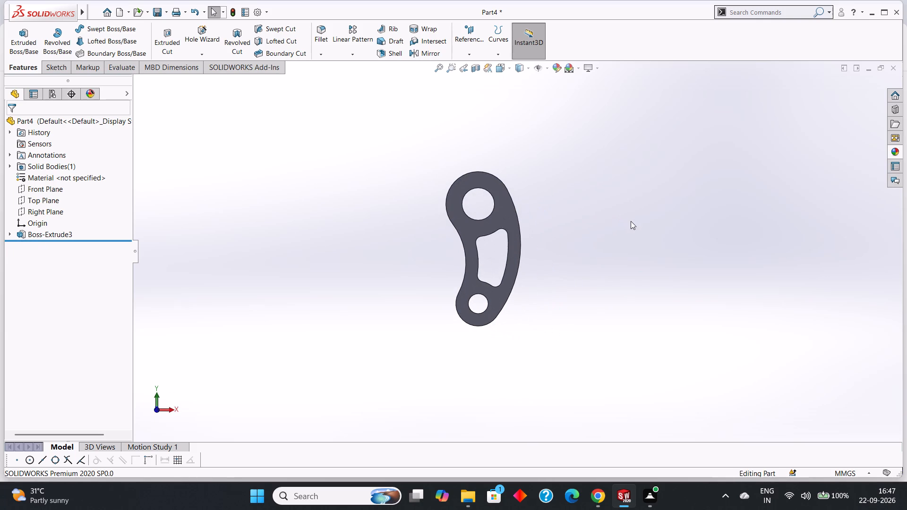
pyautogui.hotkey('ctrl', 'z')
pyautogui.scroll(-1, 498, 165)
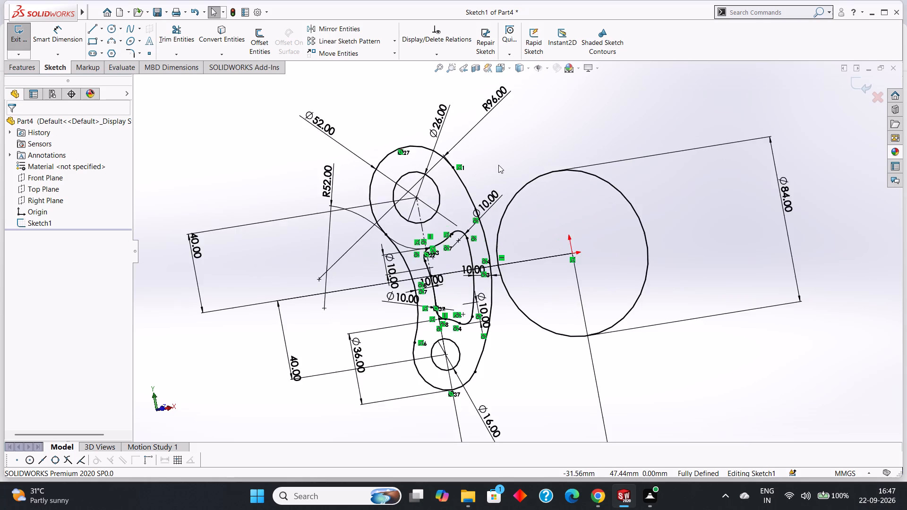
pyautogui.scroll(3, 498, 165)
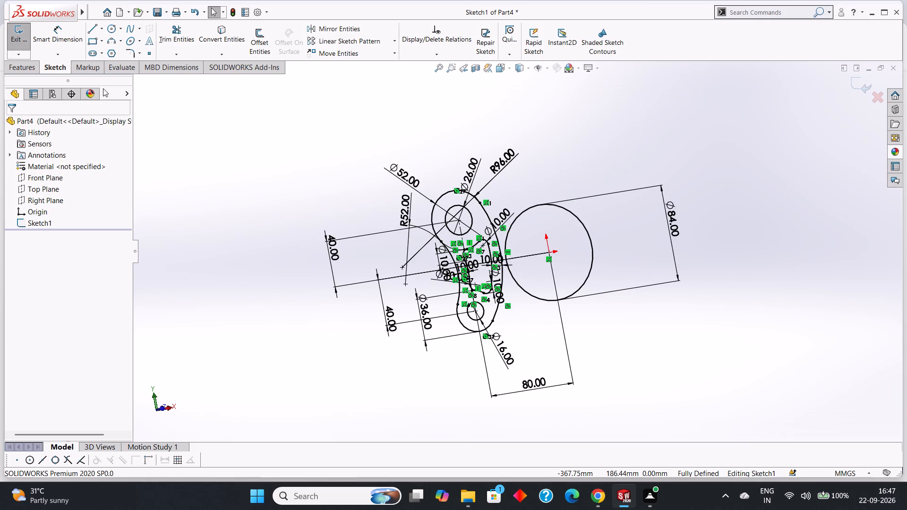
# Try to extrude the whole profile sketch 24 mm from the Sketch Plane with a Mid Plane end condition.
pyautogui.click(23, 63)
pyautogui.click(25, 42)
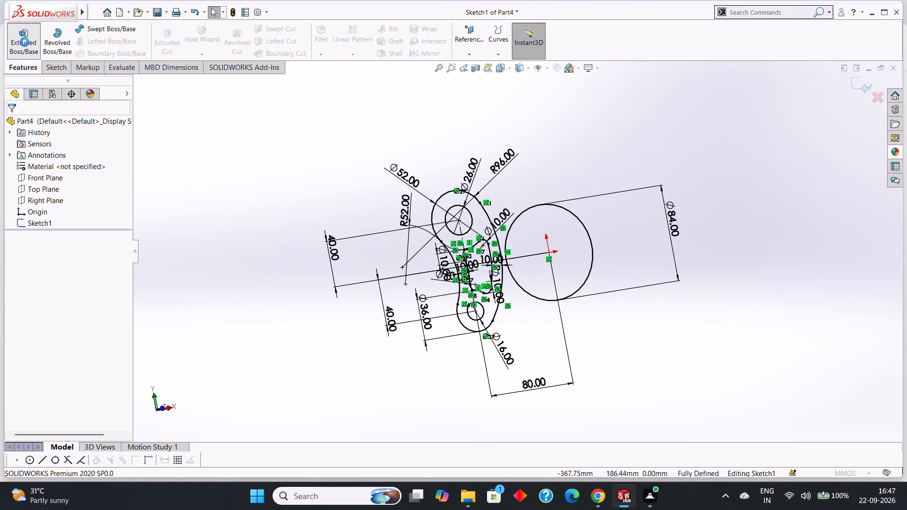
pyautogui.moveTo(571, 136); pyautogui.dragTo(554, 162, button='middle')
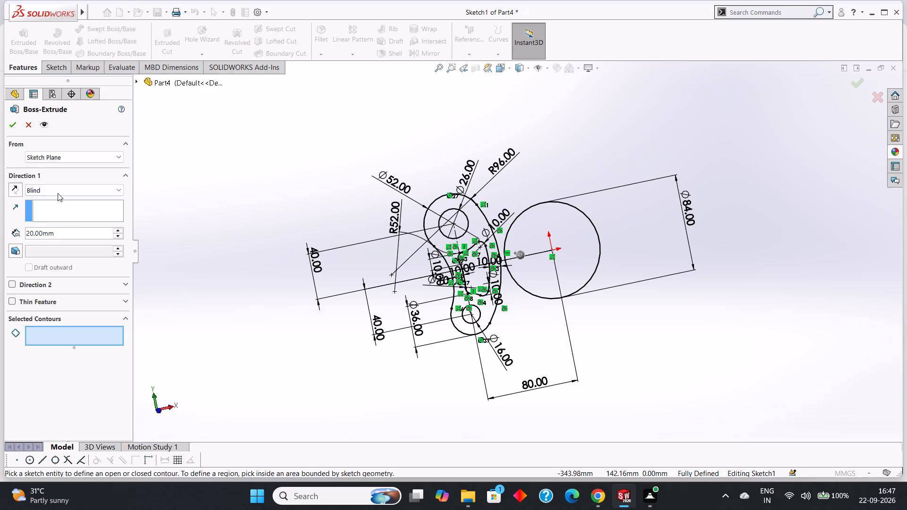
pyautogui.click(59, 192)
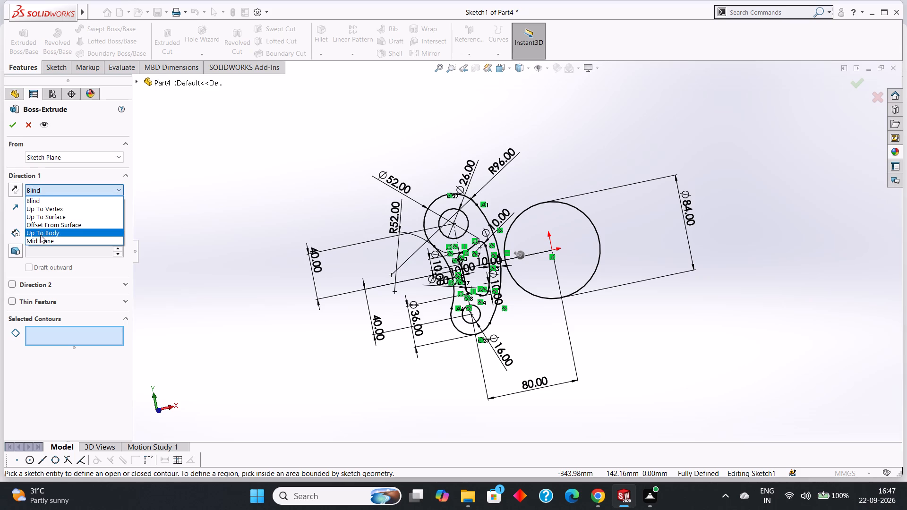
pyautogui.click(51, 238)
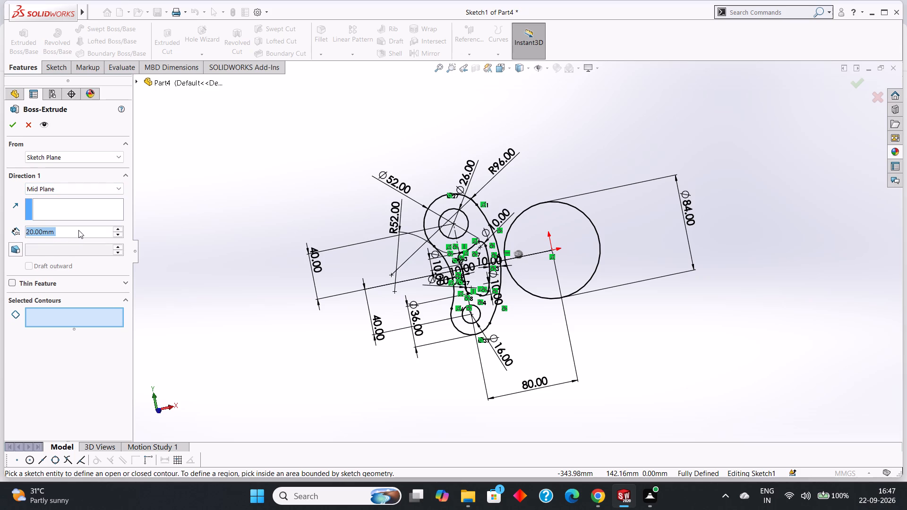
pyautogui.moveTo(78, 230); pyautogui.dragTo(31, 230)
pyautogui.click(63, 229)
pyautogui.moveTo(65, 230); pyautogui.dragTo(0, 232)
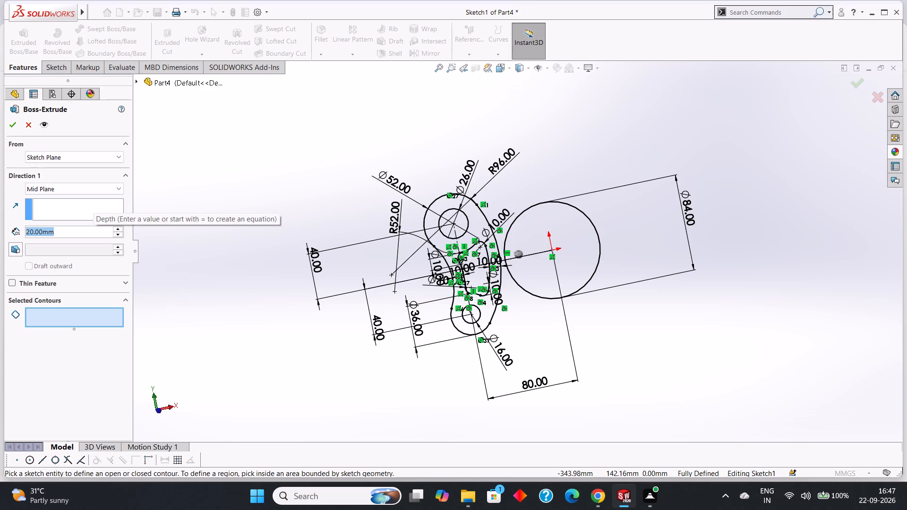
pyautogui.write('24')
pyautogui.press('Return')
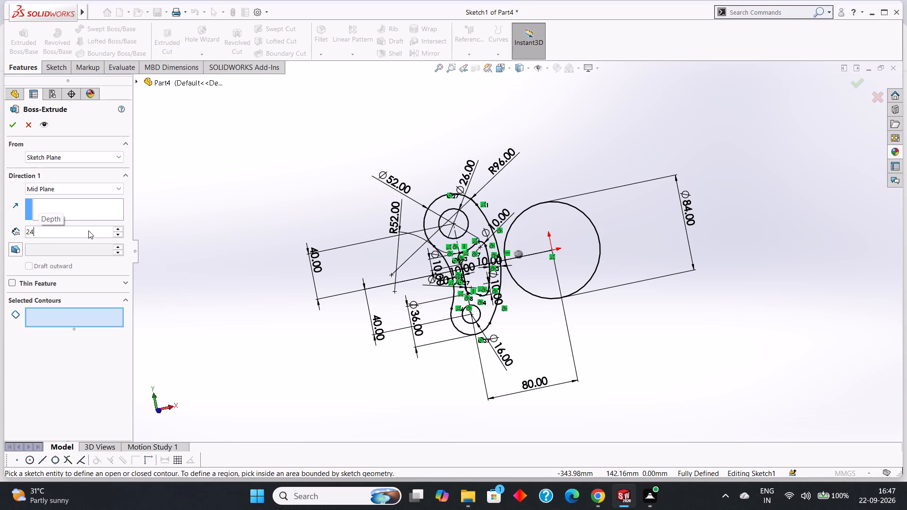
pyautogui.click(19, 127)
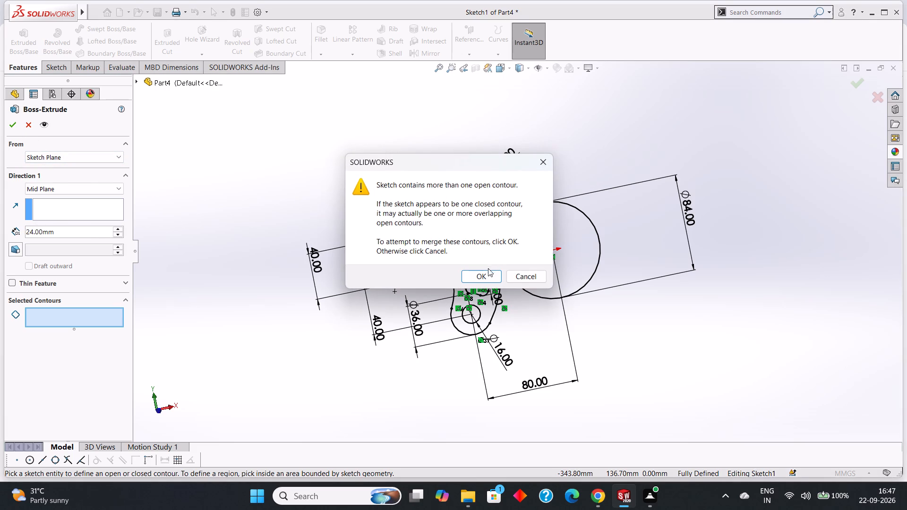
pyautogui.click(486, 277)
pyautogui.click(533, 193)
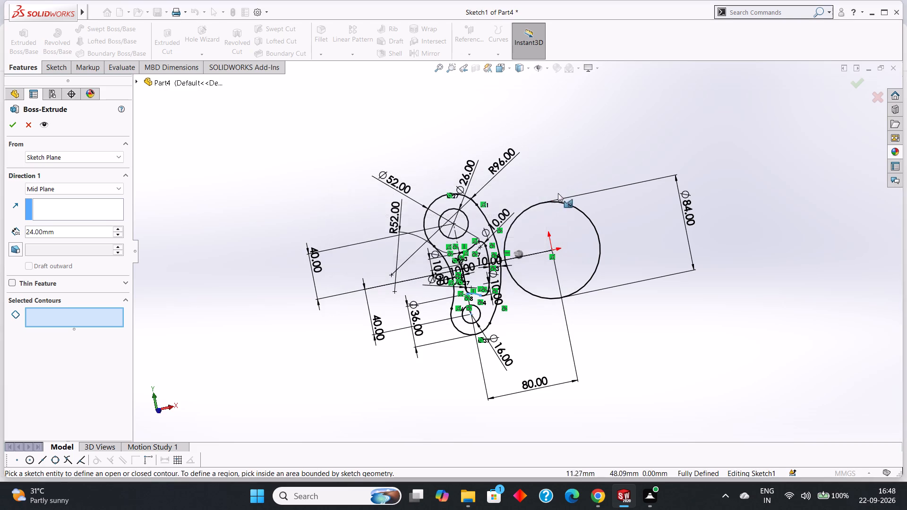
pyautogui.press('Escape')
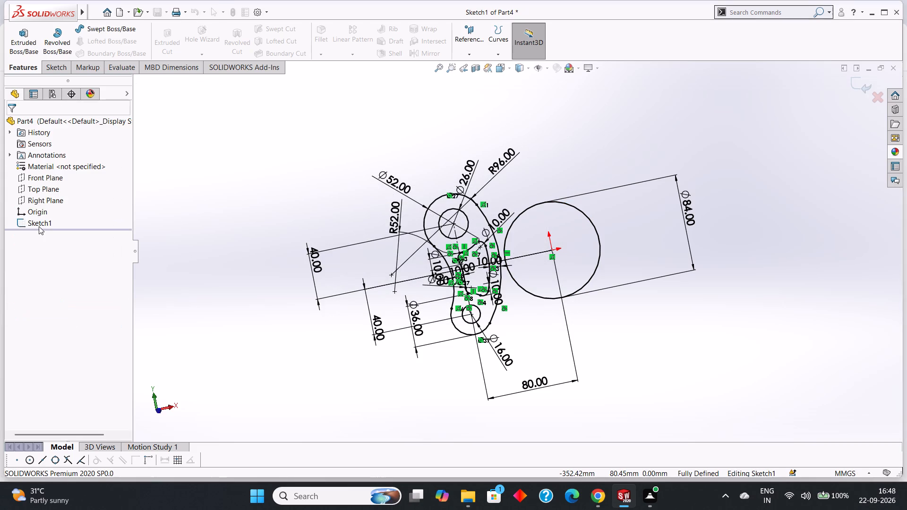
# Extrude only the arc-shaped link region of the sketch 24 mm from the Sketch Plane with a Blind end condition.
pyautogui.scroll(3, 602, 256)
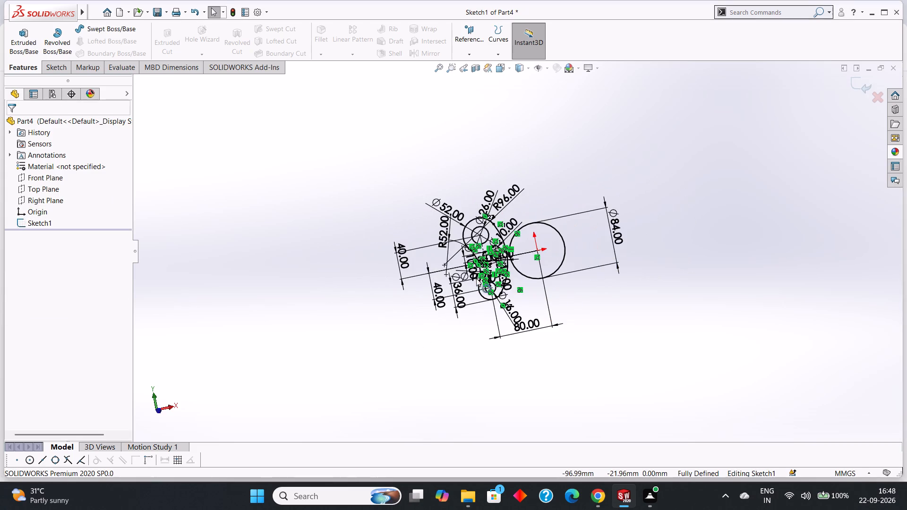
pyautogui.scroll(-4, 476, 278)
pyautogui.scroll(-4, 501, 192)
pyautogui.click(540, 169)
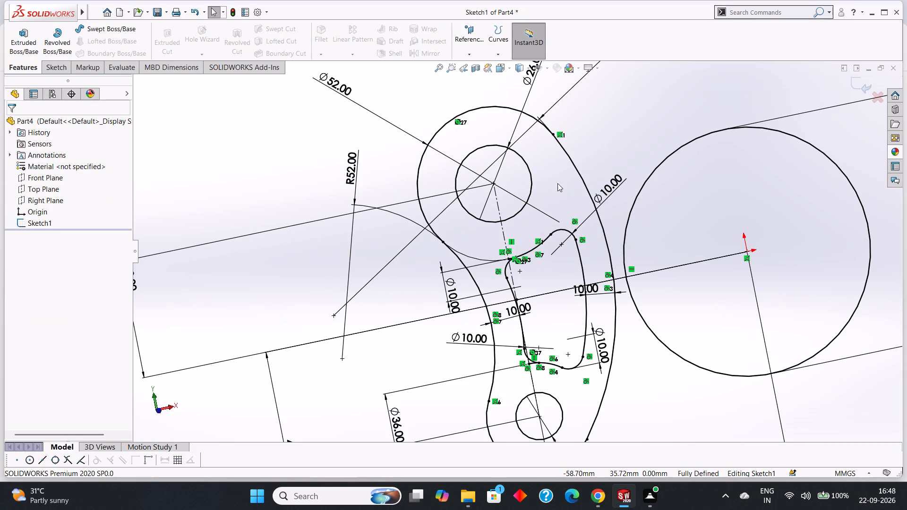
pyautogui.scroll(3, 557, 183)
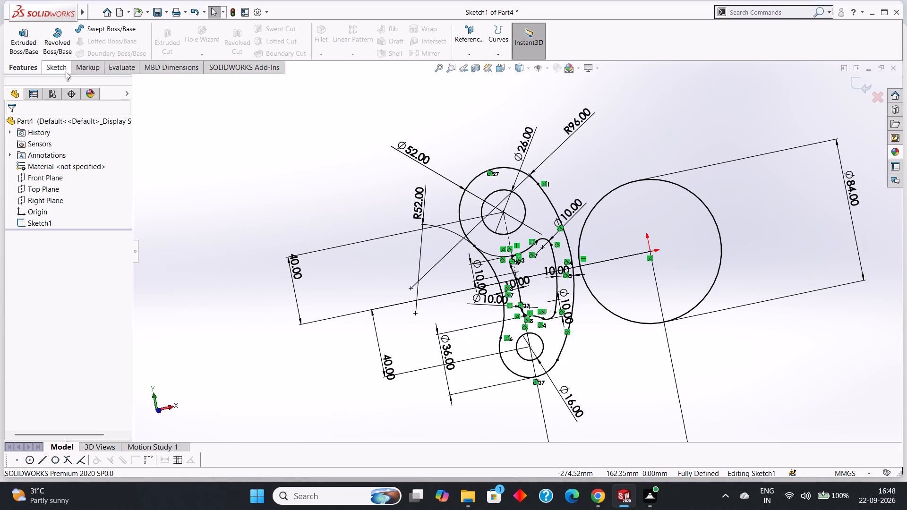
pyautogui.click(51, 62)
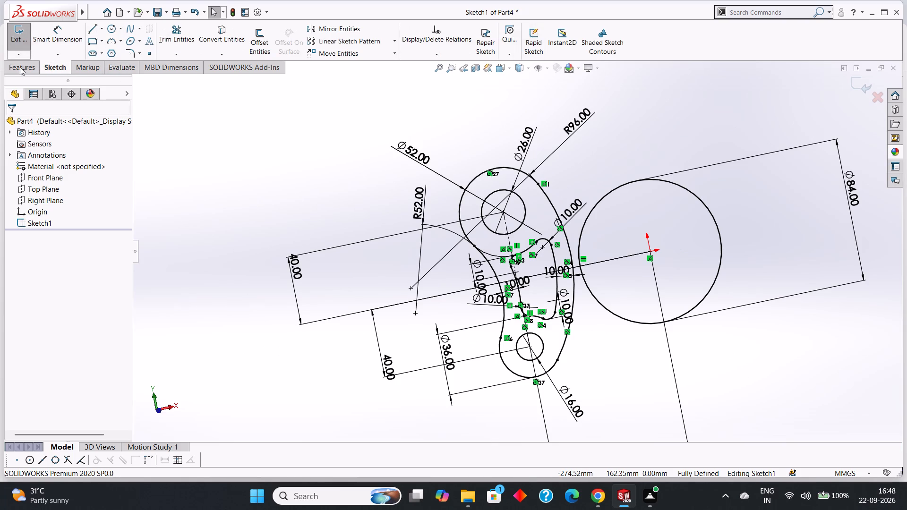
pyautogui.click(8, 69)
pyautogui.click(30, 39)
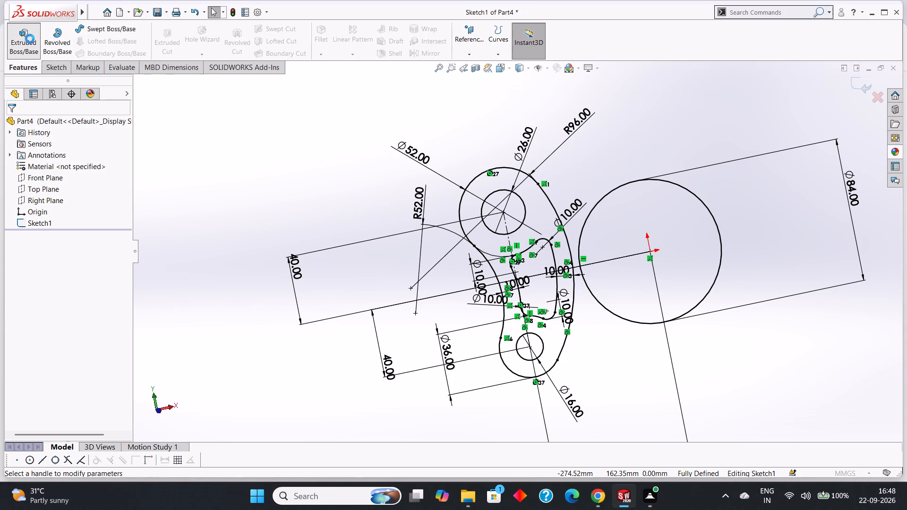
pyautogui.click(471, 172)
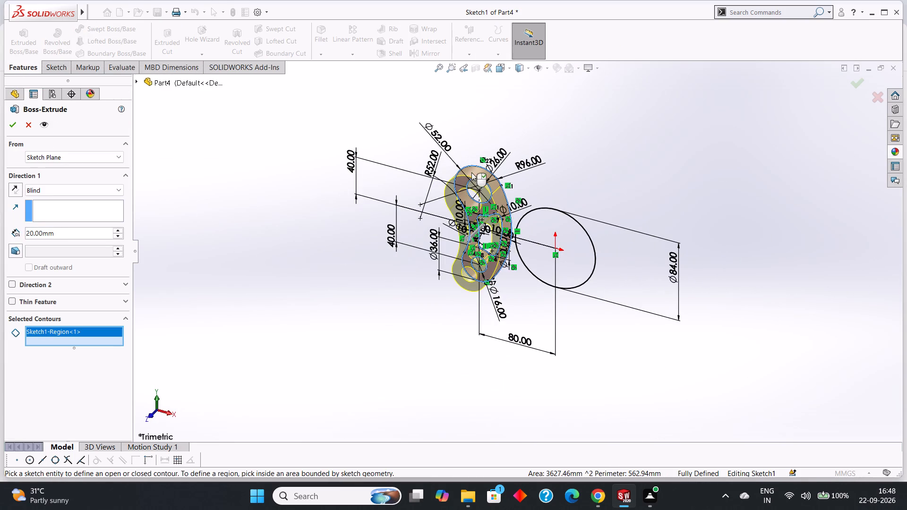
pyautogui.moveTo(63, 237); pyautogui.dragTo(3, 235)
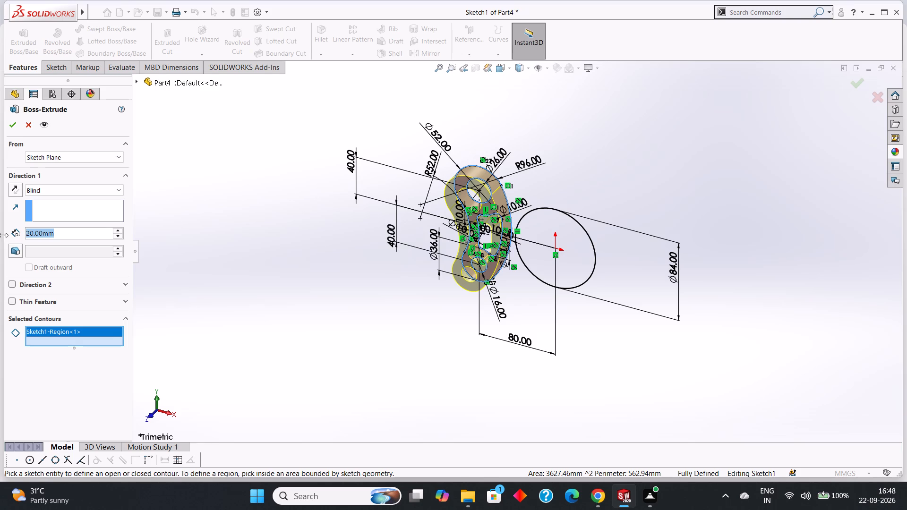
pyautogui.write('24')
pyautogui.press('Return')
pyautogui.click(15, 126)
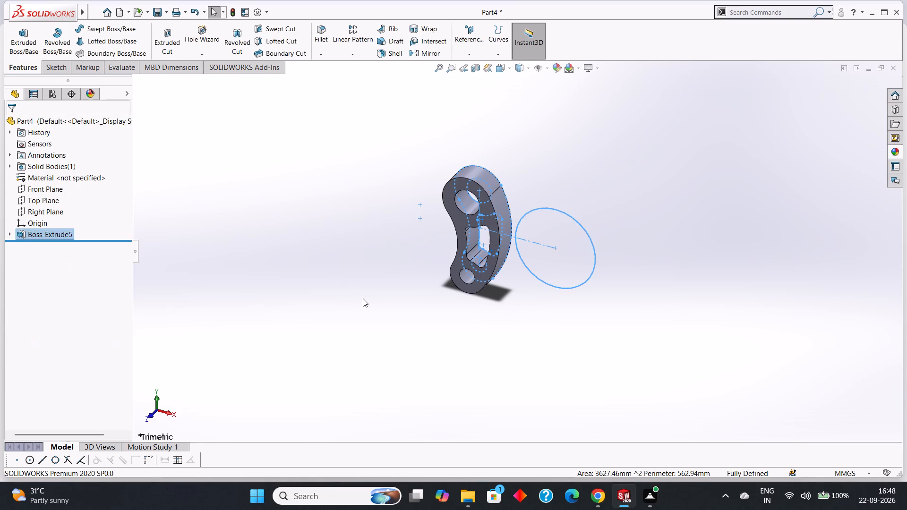
pyautogui.click(363, 298)
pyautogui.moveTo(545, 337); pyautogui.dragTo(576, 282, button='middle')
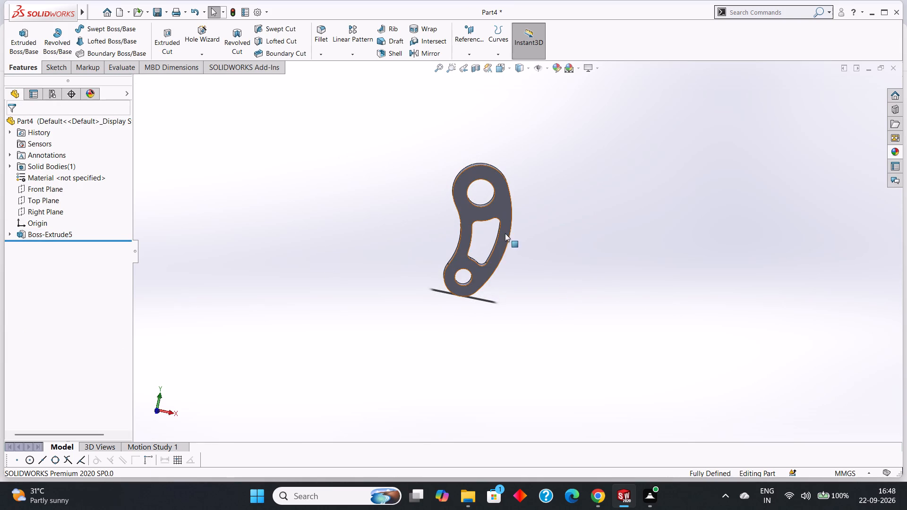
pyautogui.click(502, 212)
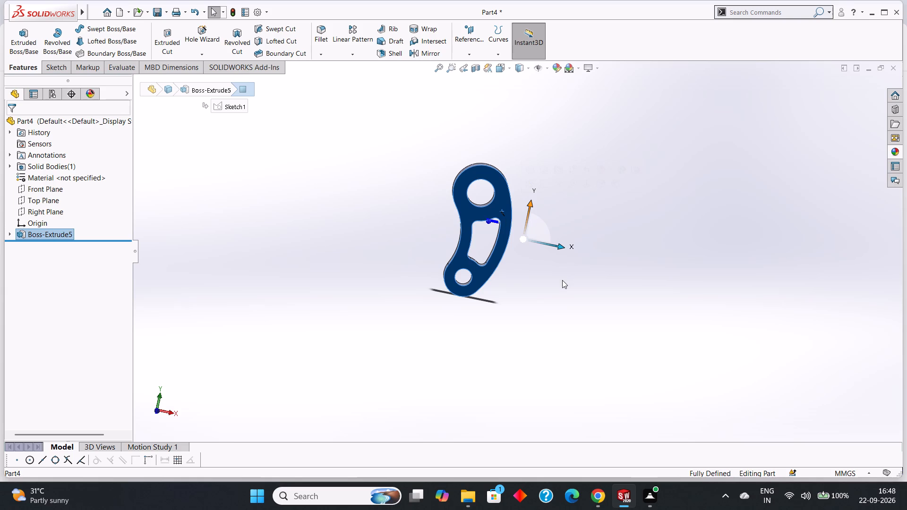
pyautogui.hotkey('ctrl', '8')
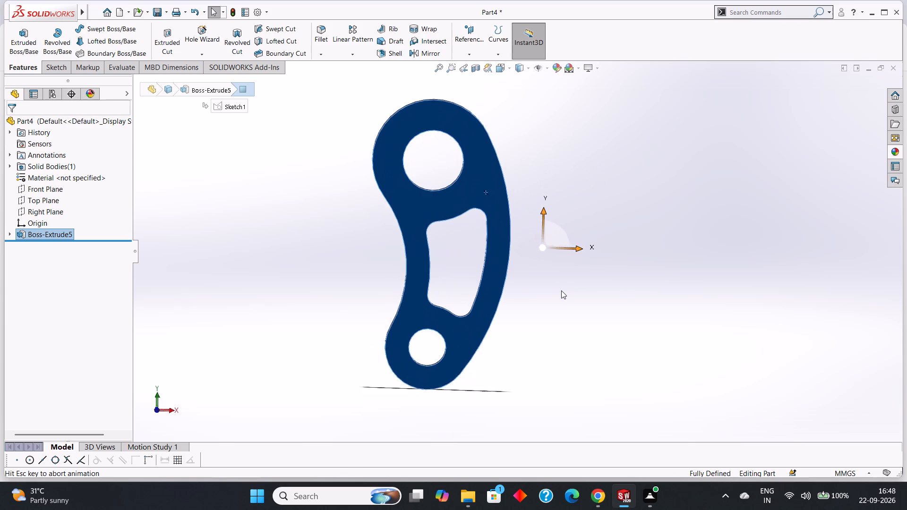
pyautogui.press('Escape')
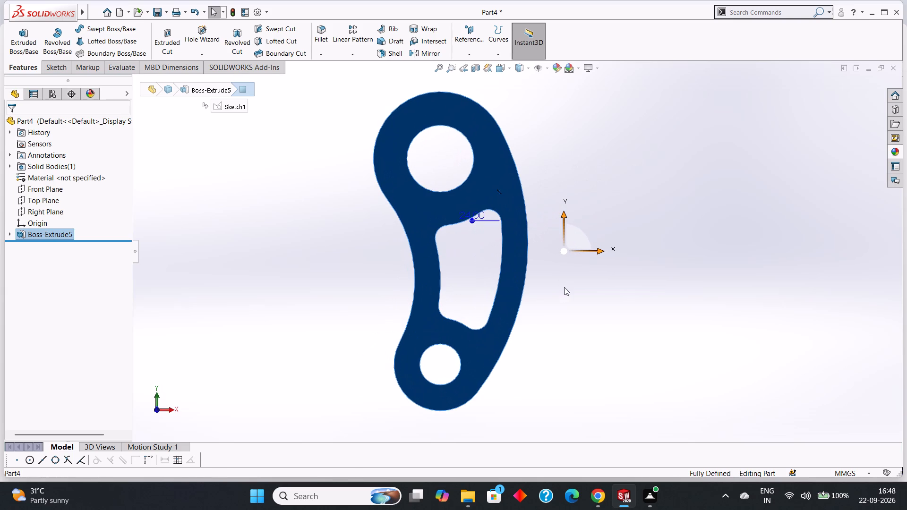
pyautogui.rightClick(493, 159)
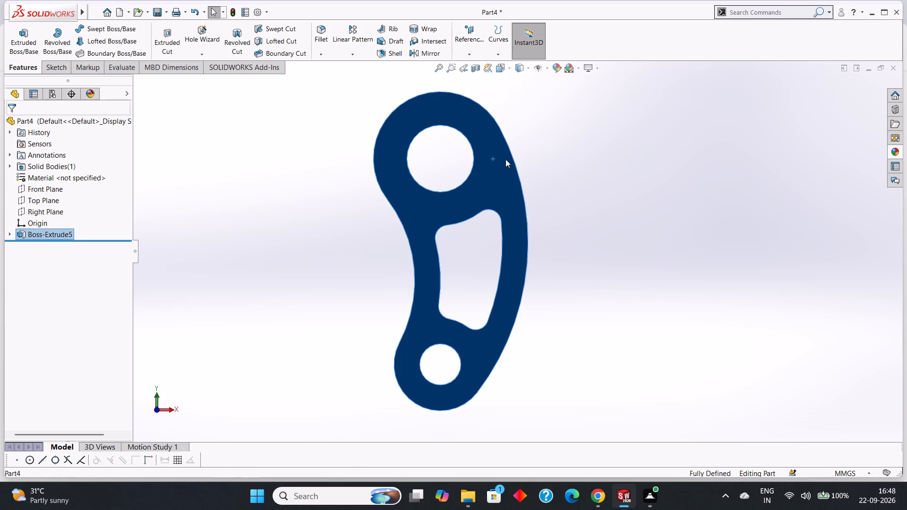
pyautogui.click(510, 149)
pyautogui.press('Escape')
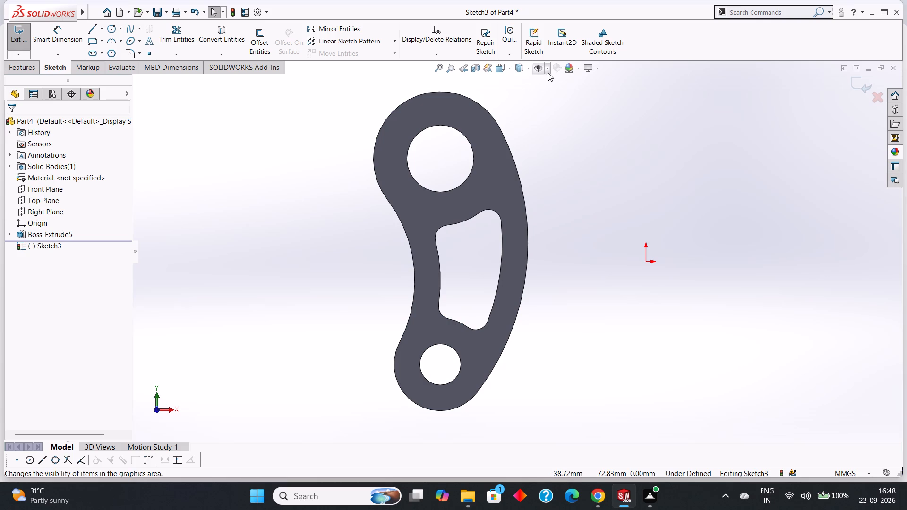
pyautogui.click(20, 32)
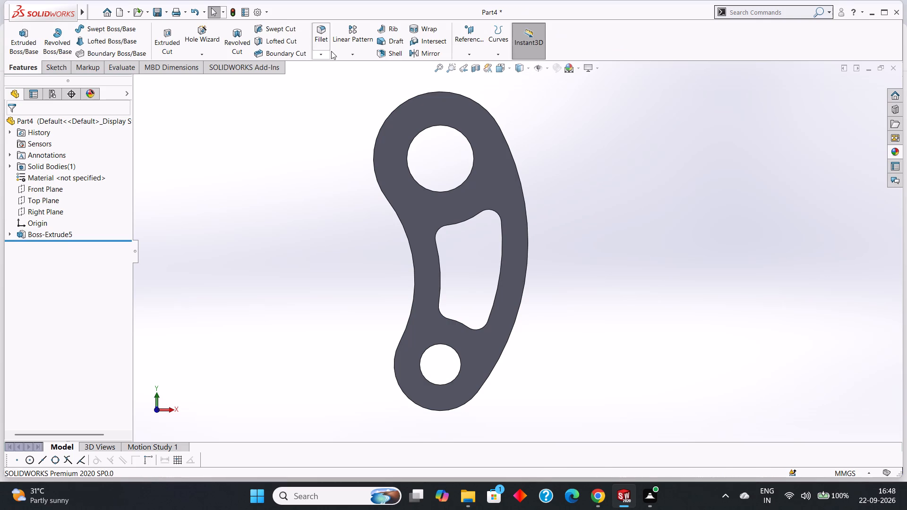
# Create a reference plane offset 12 mm from the Front Plane, running through the arc-shaped link's thickness.
pyautogui.click(473, 57)
pyautogui.click(479, 68)
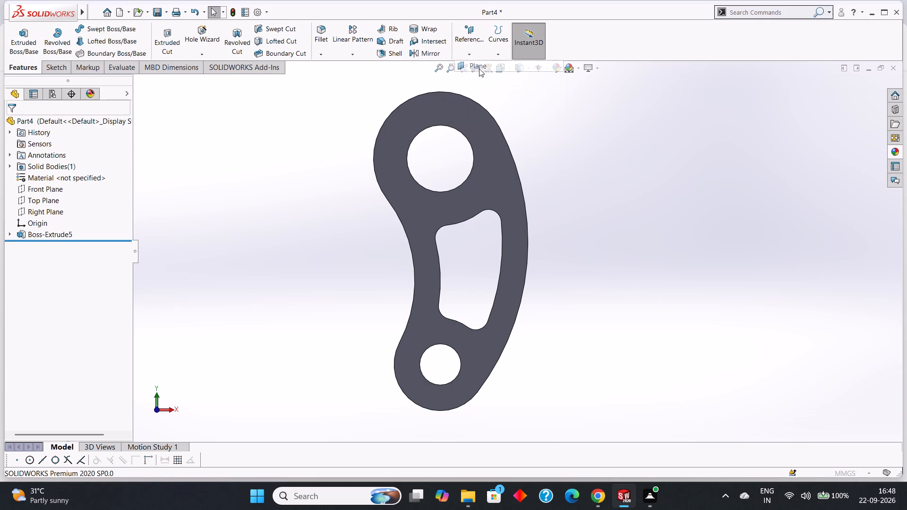
pyautogui.click(141, 84)
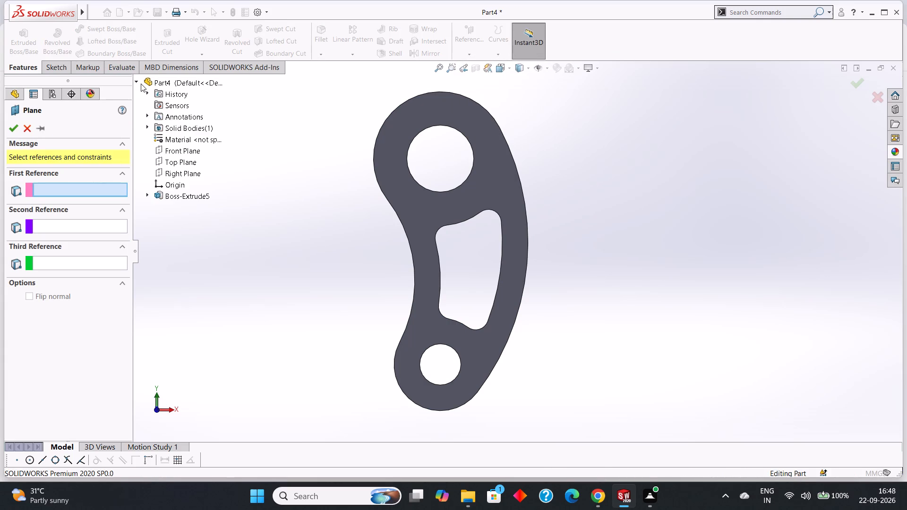
pyautogui.click(178, 151)
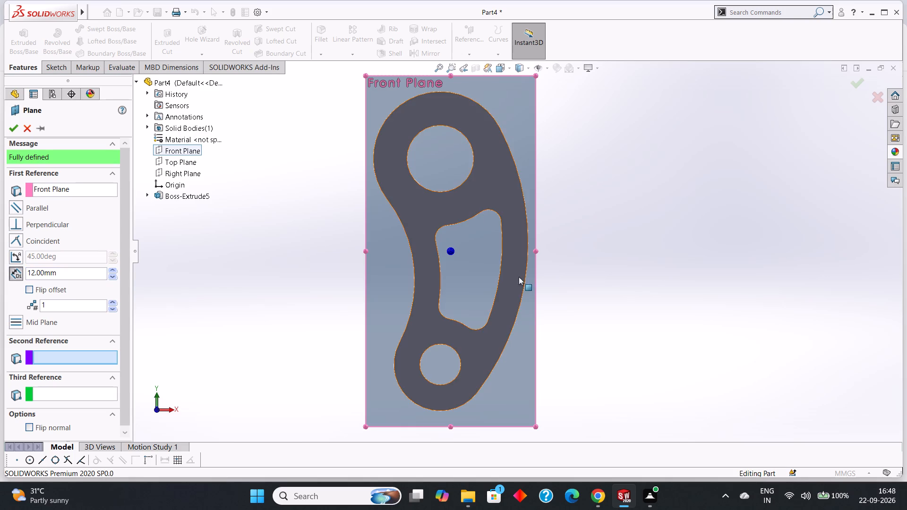
pyautogui.moveTo(669, 258); pyautogui.dragTo(639, 269, button='middle')
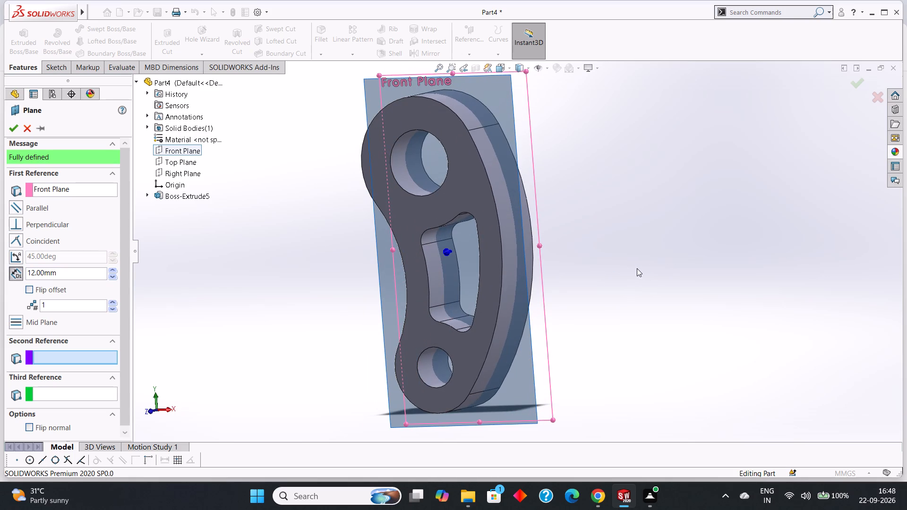
pyautogui.click(14, 127)
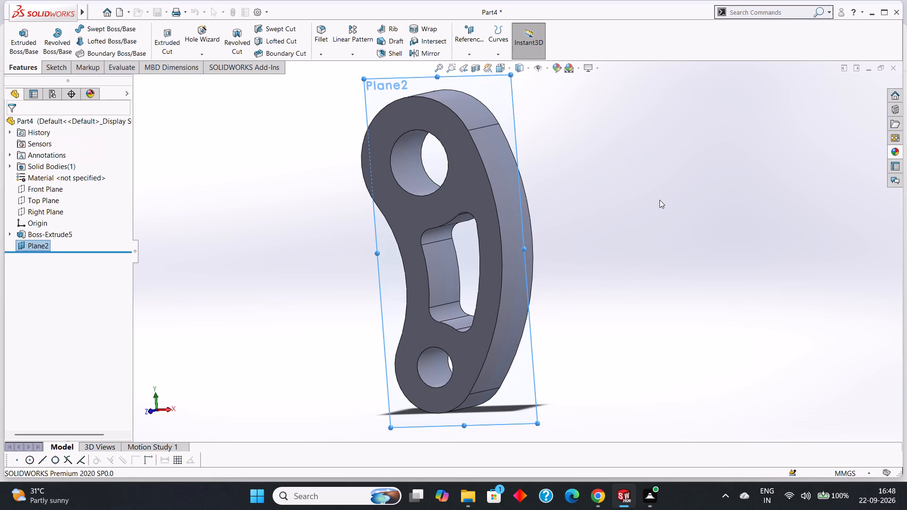
# Start a sketch on the new offset plane and draw a circle about 73 mm in diameter centred on the origin.
pyautogui.moveTo(659, 200); pyautogui.dragTo(693, 202, button='middle')
pyautogui.click(496, 76)
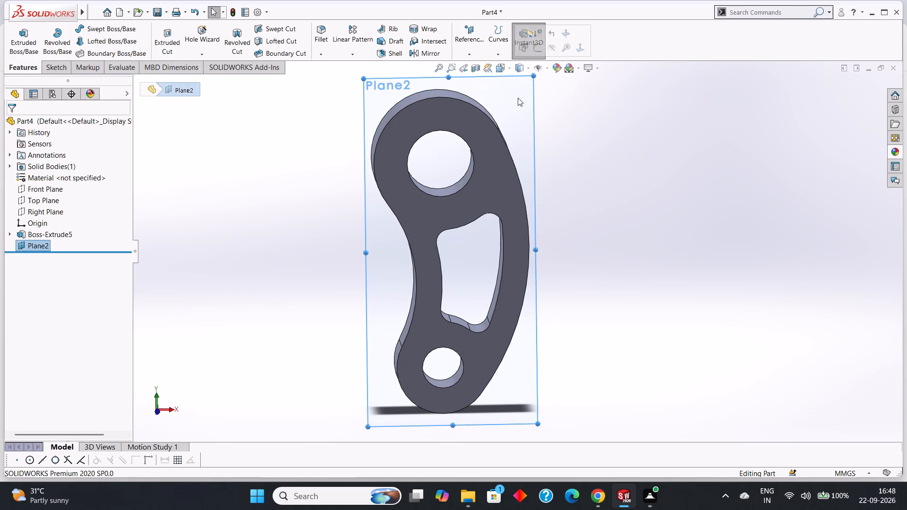
pyautogui.hotkey('ctrl', '8')
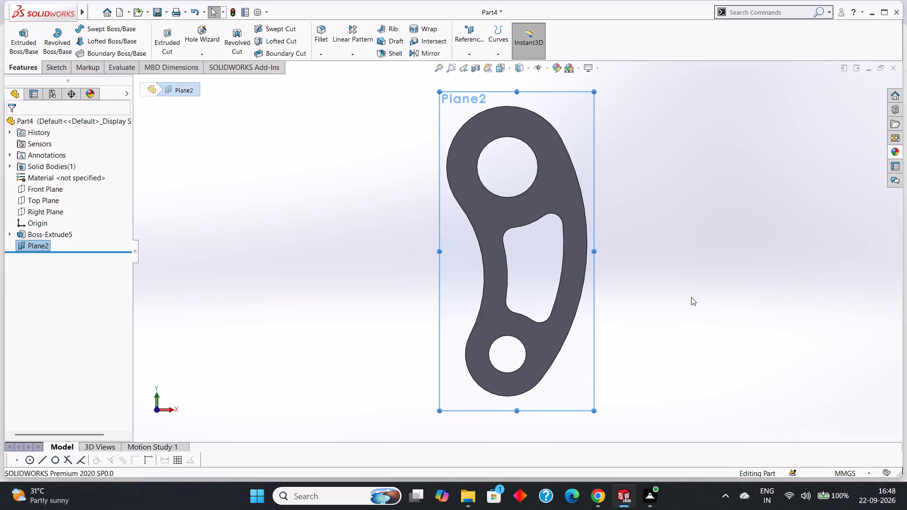
pyautogui.scroll(2, 699, 308)
pyautogui.scroll(-1, 688, 294)
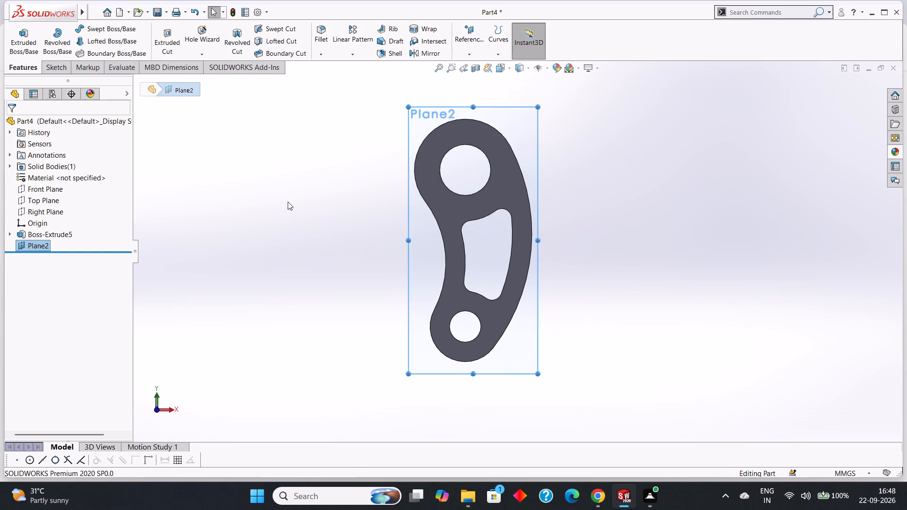
pyautogui.click(61, 69)
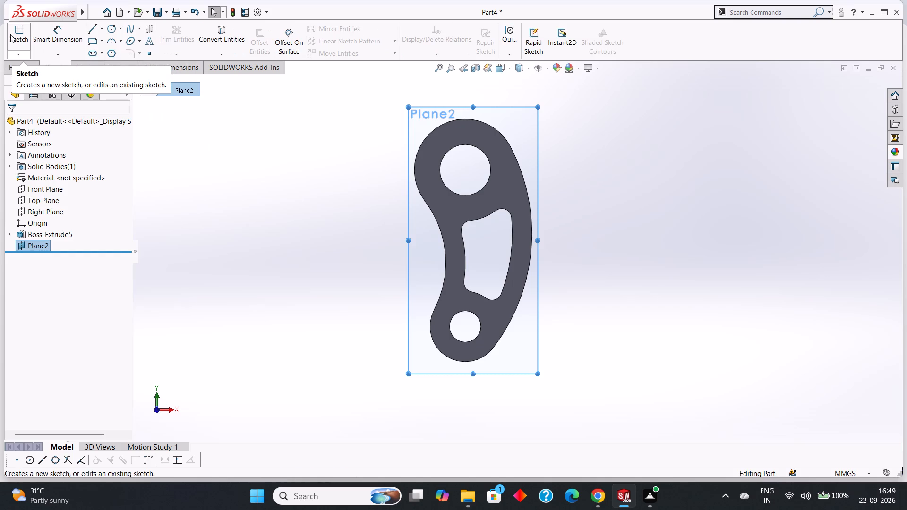
pyautogui.click(100, 29)
pyautogui.click(113, 49)
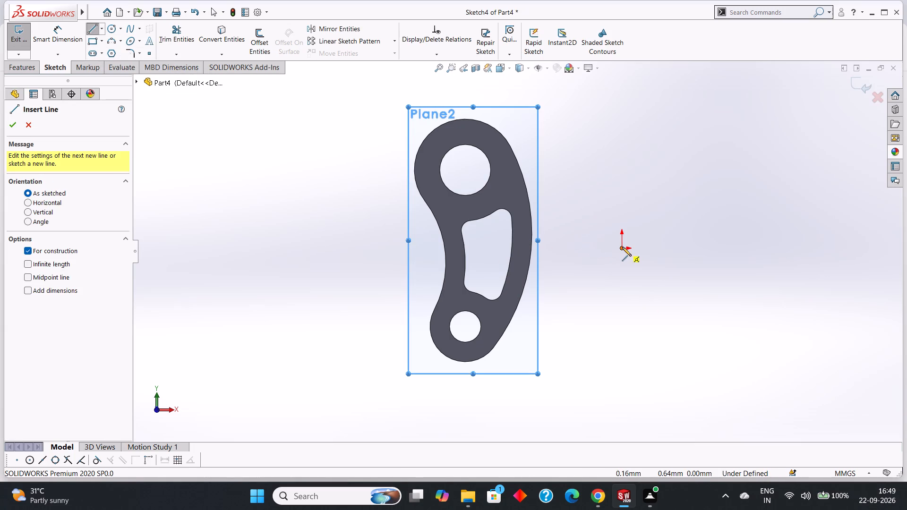
pyautogui.click(10, 125)
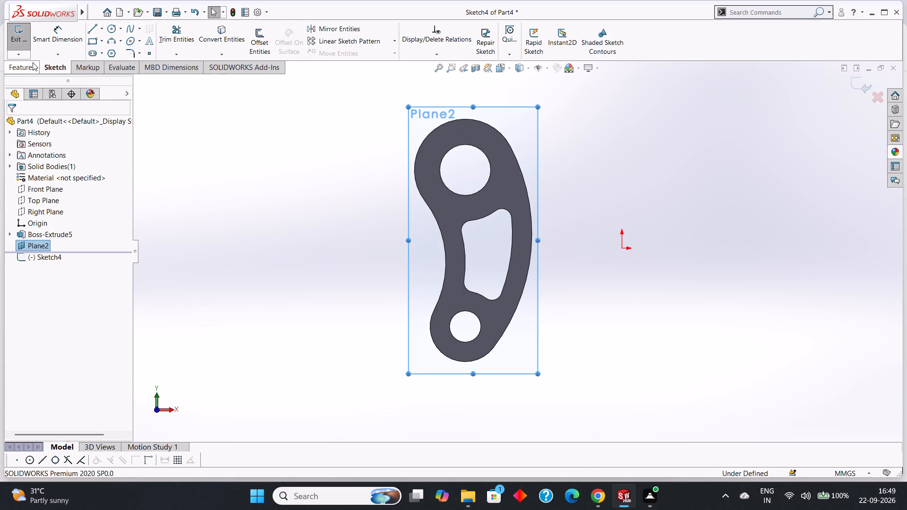
pyautogui.click(115, 30)
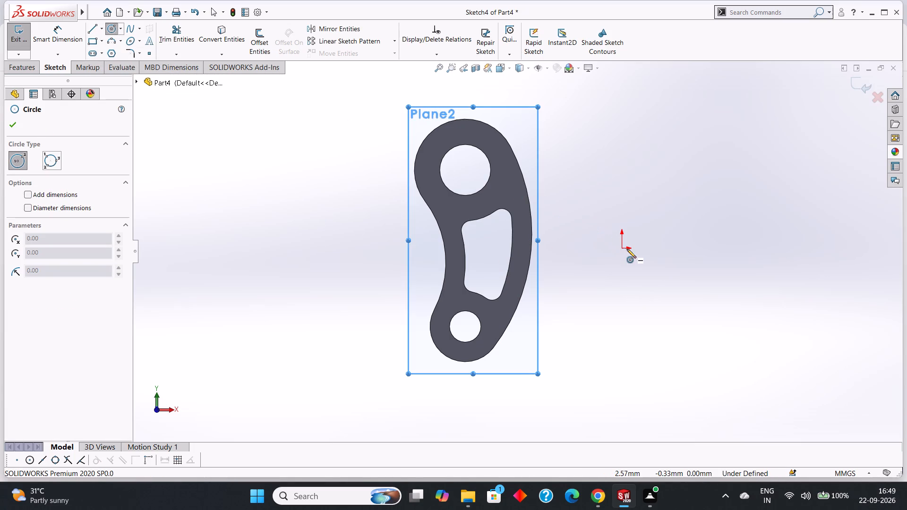
pyautogui.click(622, 249)
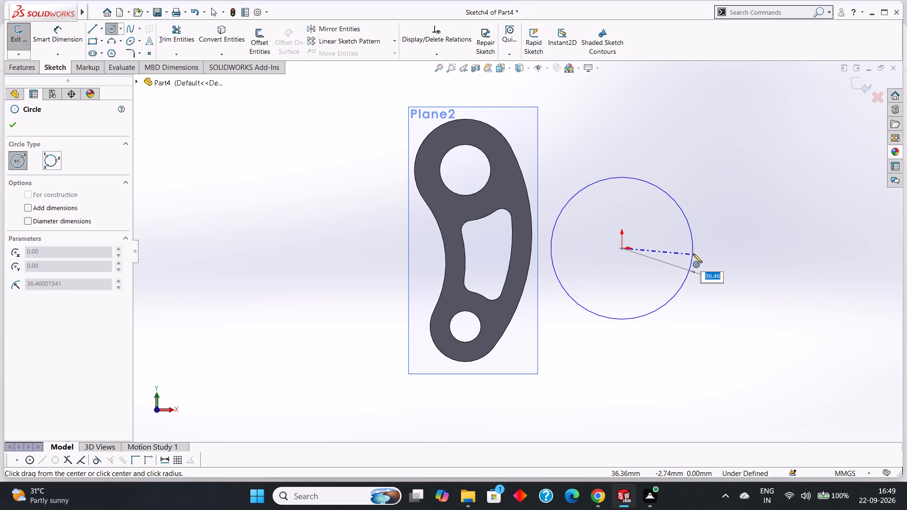
pyautogui.click(693, 254)
pyautogui.click(14, 122)
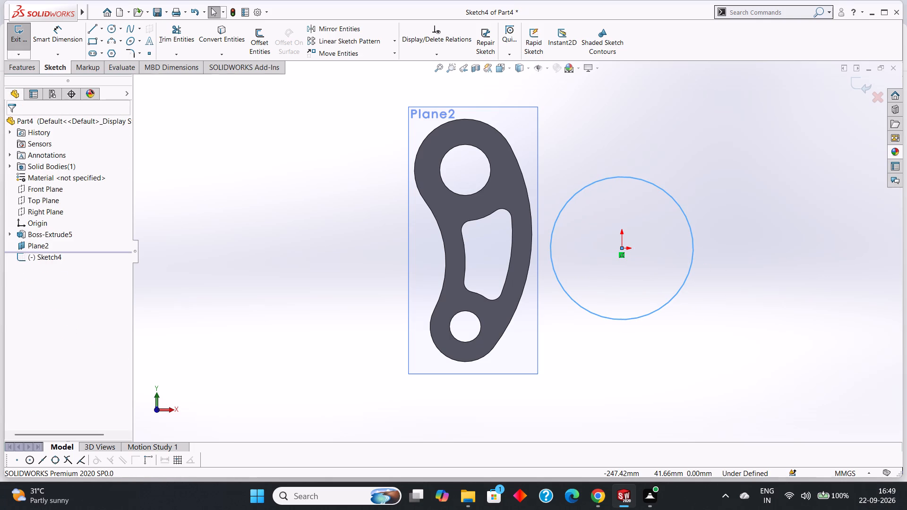
# Dimension the circle beside the link with a diameter of 84 mm.
pyautogui.click(55, 41)
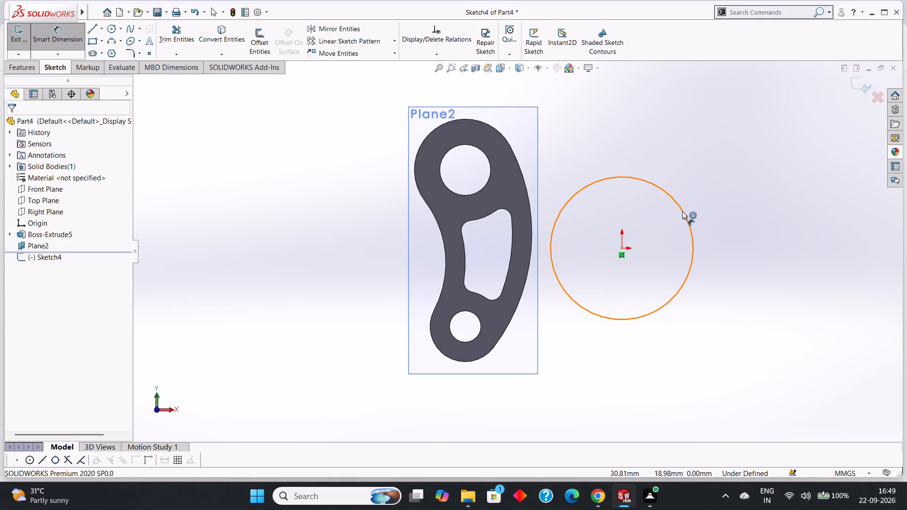
pyautogui.click(682, 211)
pyautogui.click(783, 221)
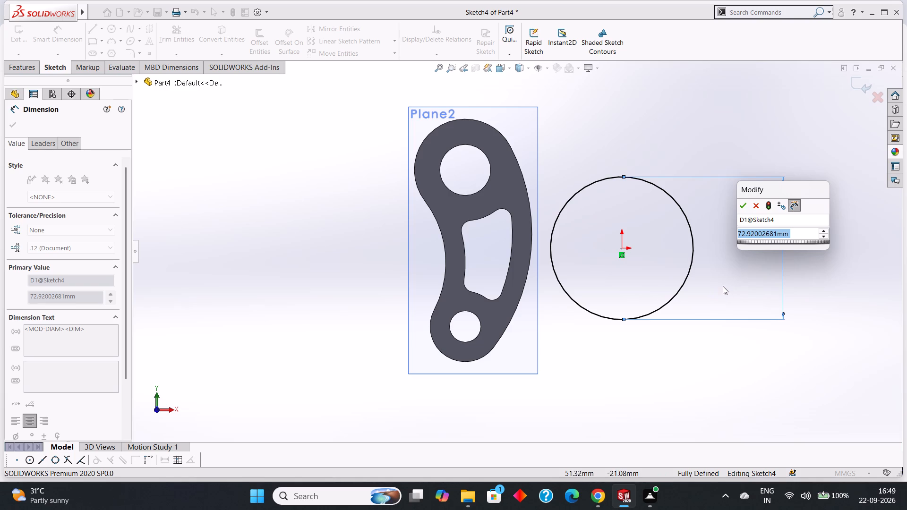
pyautogui.press('BackSpace')
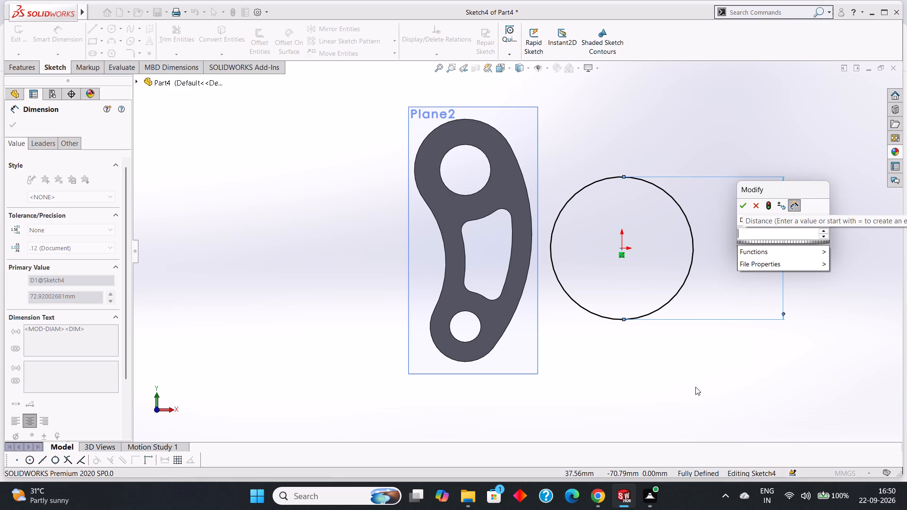
pyautogui.write('84')
pyautogui.press('Return')
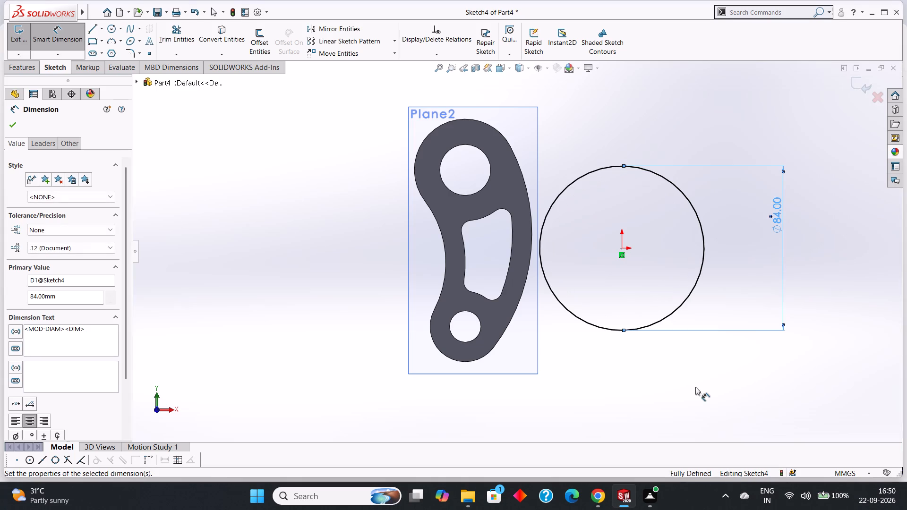
pyautogui.click(12, 119)
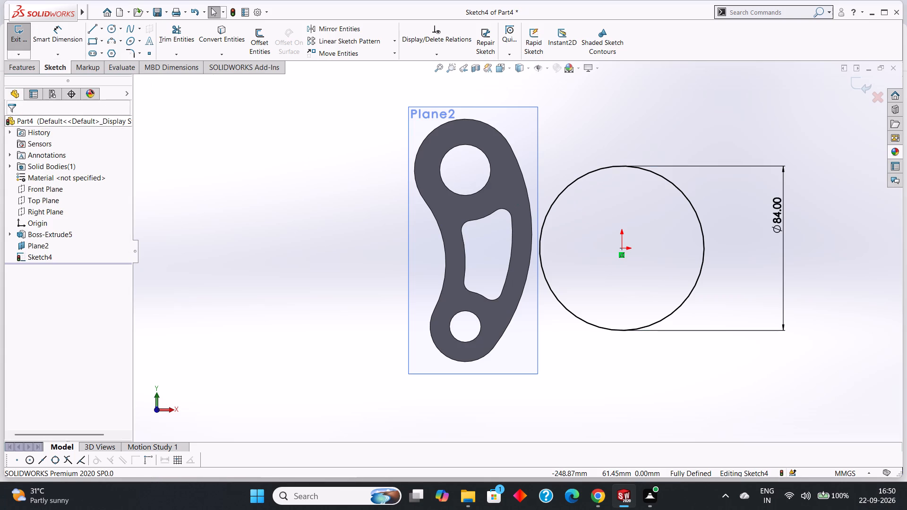
# Extrude the 84 mm circle 20 mm with a Mid Plane end condition, keeping Merge result on.
pyautogui.click(27, 64)
pyautogui.click(18, 41)
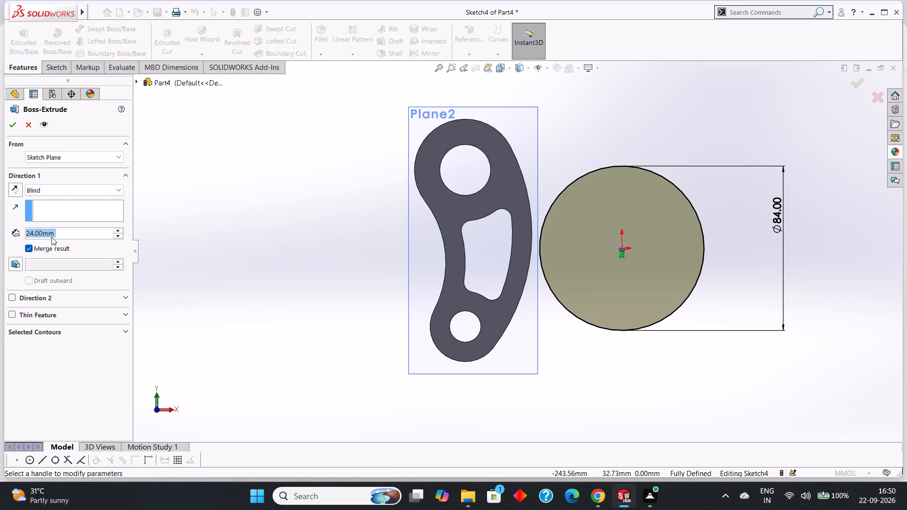
pyautogui.click(60, 187)
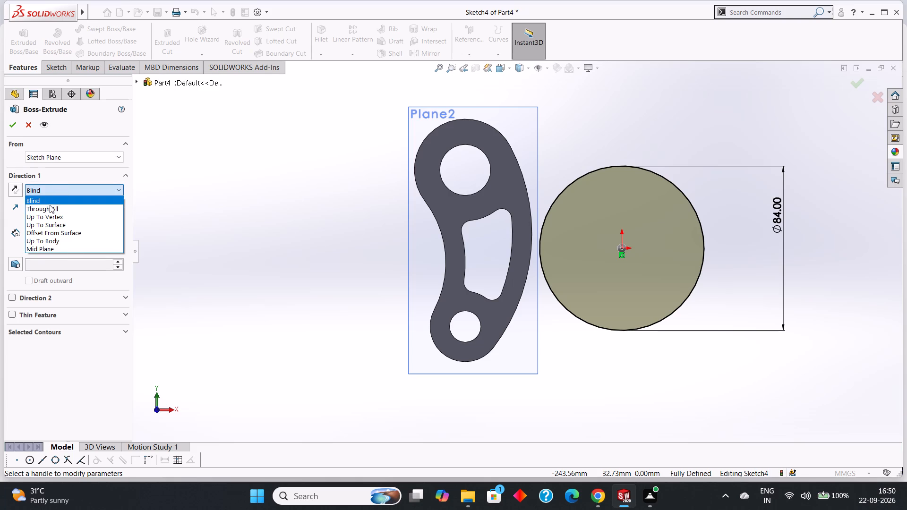
pyautogui.click(53, 245)
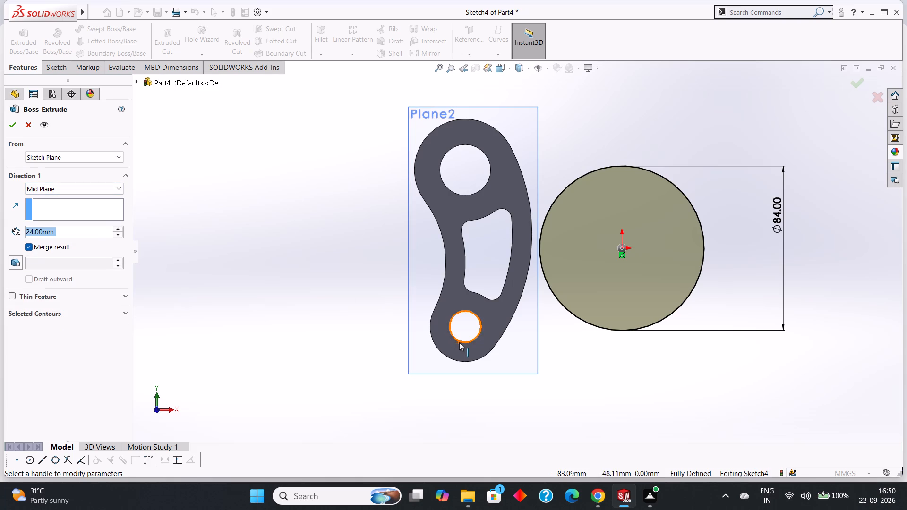
pyautogui.moveTo(693, 359); pyautogui.dragTo(627, 394, button='middle')
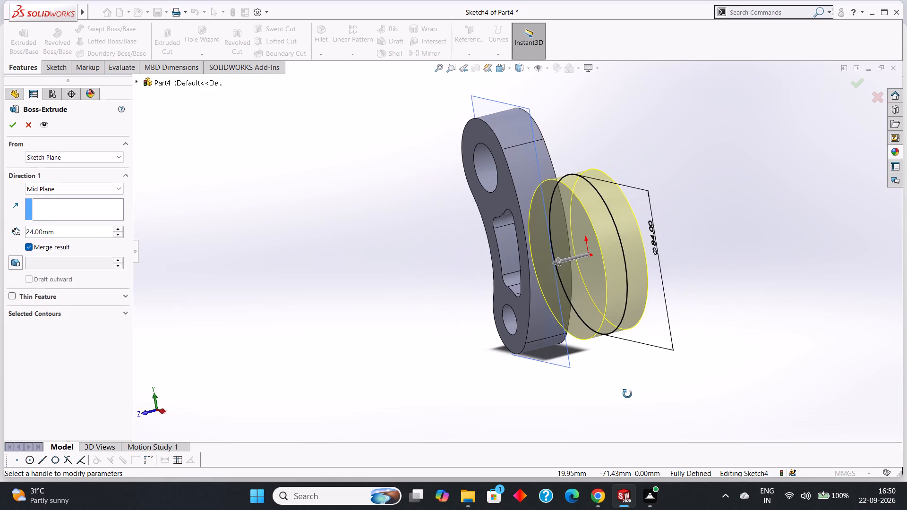
pyautogui.moveTo(627, 394); pyautogui.dragTo(626, 394, button='middle')
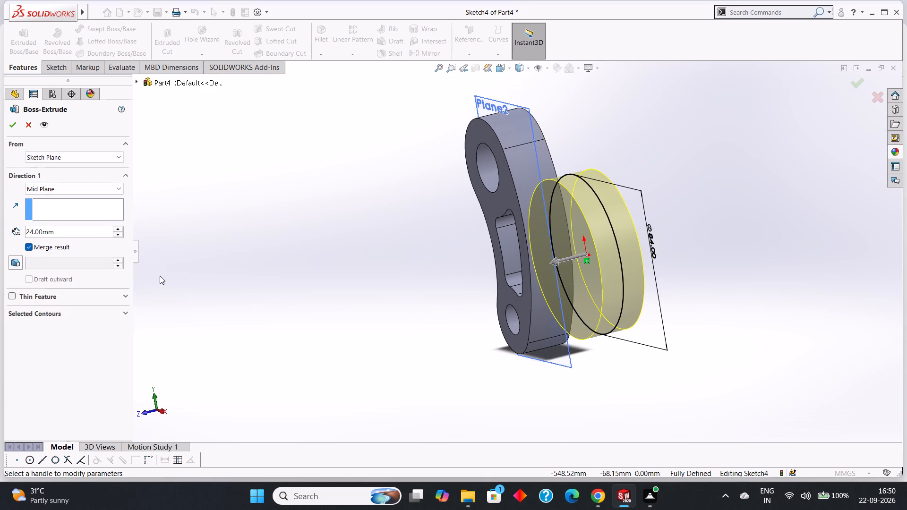
pyautogui.moveTo(300, 305); pyautogui.dragTo(339, 296, button='middle')
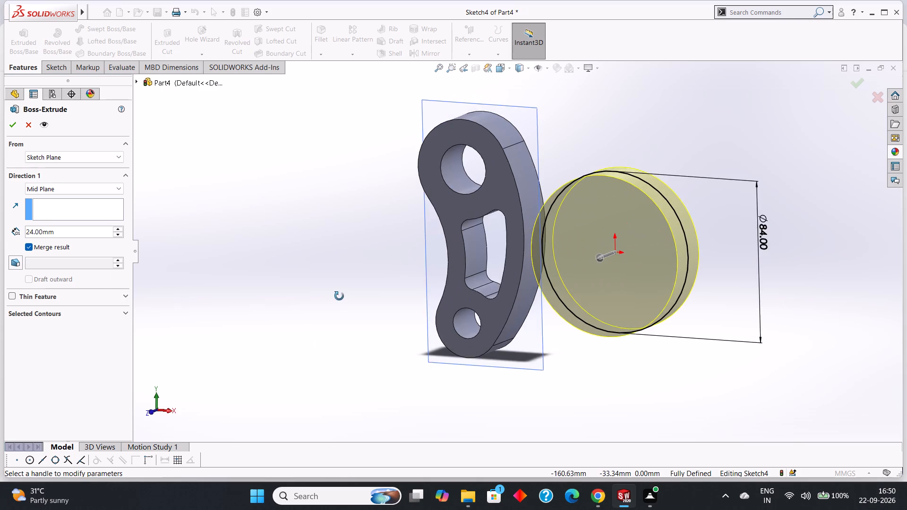
pyautogui.moveTo(339, 296); pyautogui.dragTo(323, 312, button='middle')
pyautogui.click(74, 233)
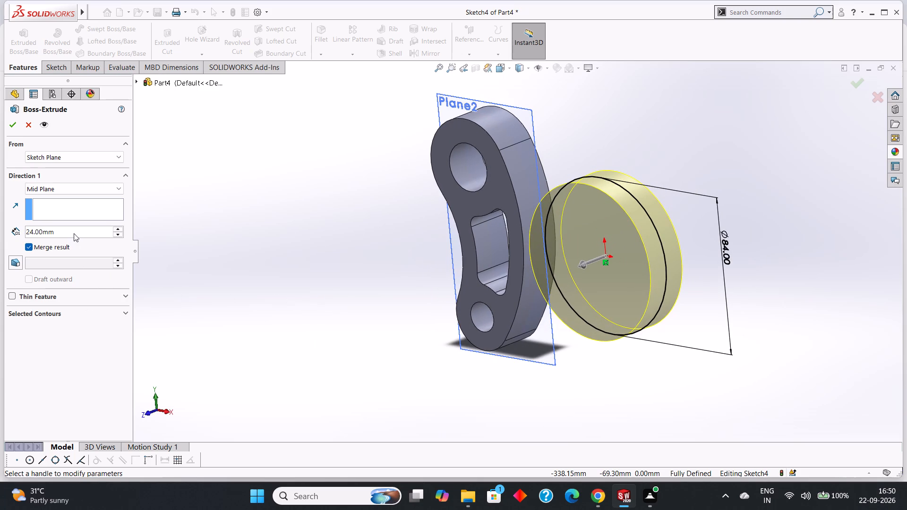
pyautogui.moveTo(74, 233); pyautogui.dragTo(27, 226)
pyautogui.write('20')
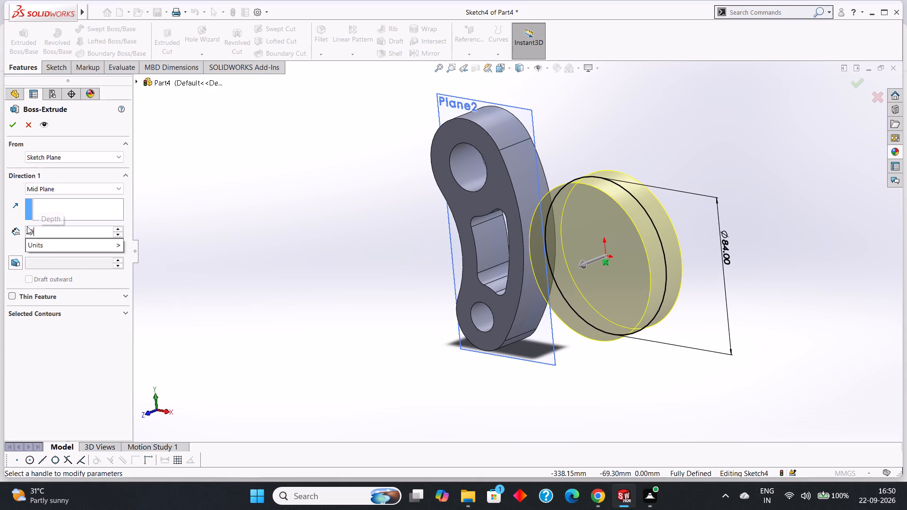
pyautogui.press('Return')
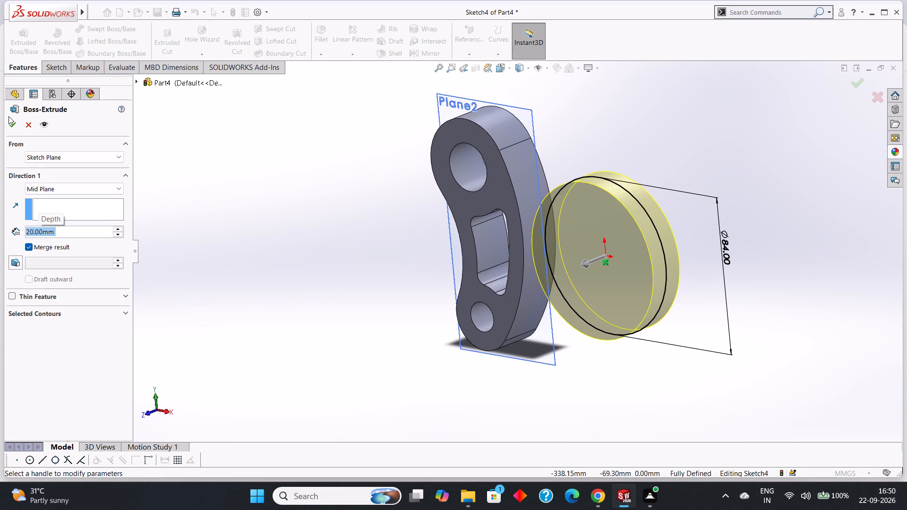
pyautogui.click(9, 122)
pyautogui.click(334, 192)
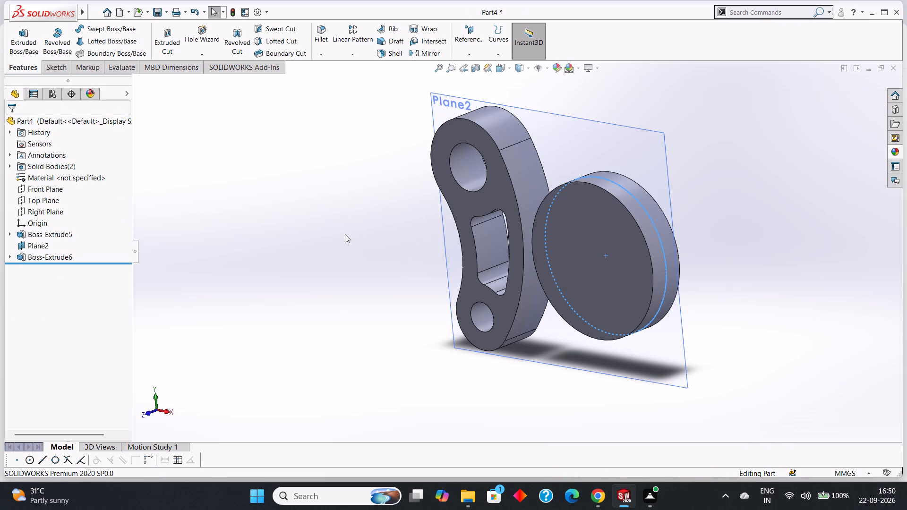
# Start a sketch on Plane2 and draw a line from the top of the link's large end to the upper edge of the disc.
pyautogui.moveTo(317, 291); pyautogui.dragTo(335, 271, button='middle')
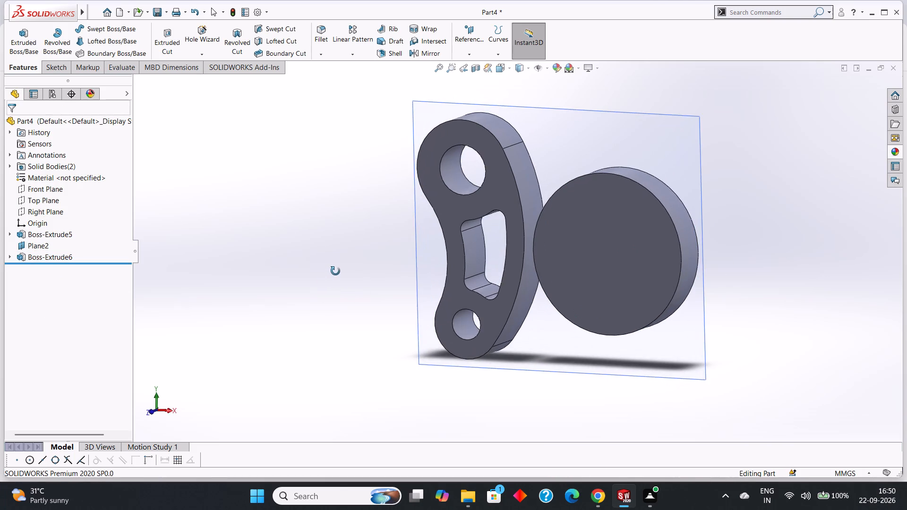
pyautogui.moveTo(335, 271); pyautogui.dragTo(347, 290, button='middle')
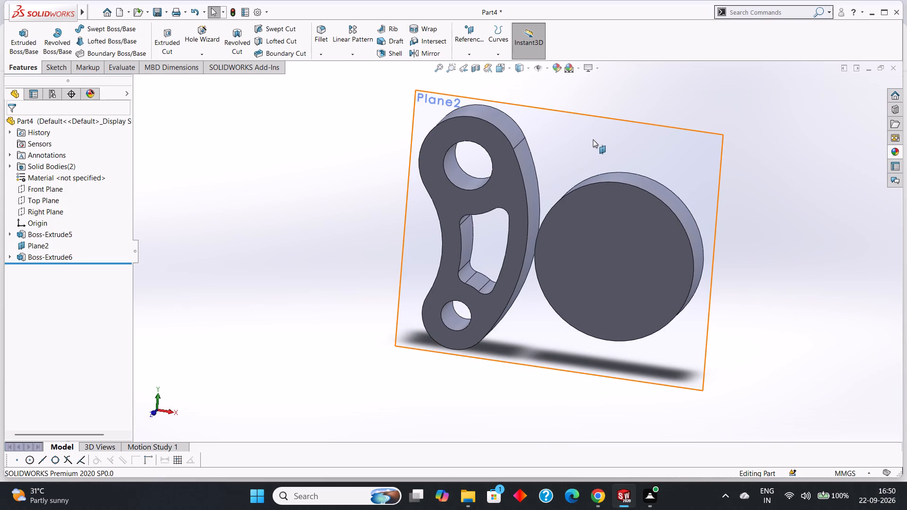
pyautogui.click(596, 119)
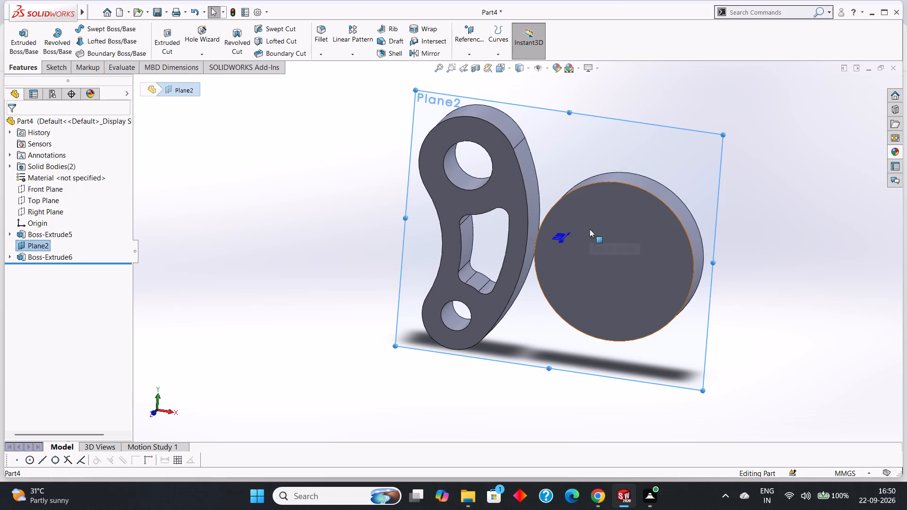
pyautogui.hotkey('ctrl', '8')
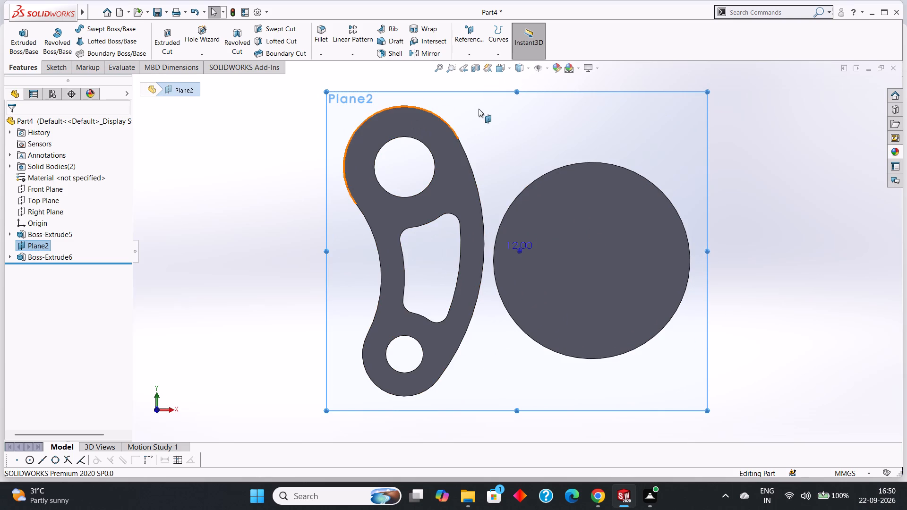
pyautogui.rightClick(491, 106)
pyautogui.click(514, 91)
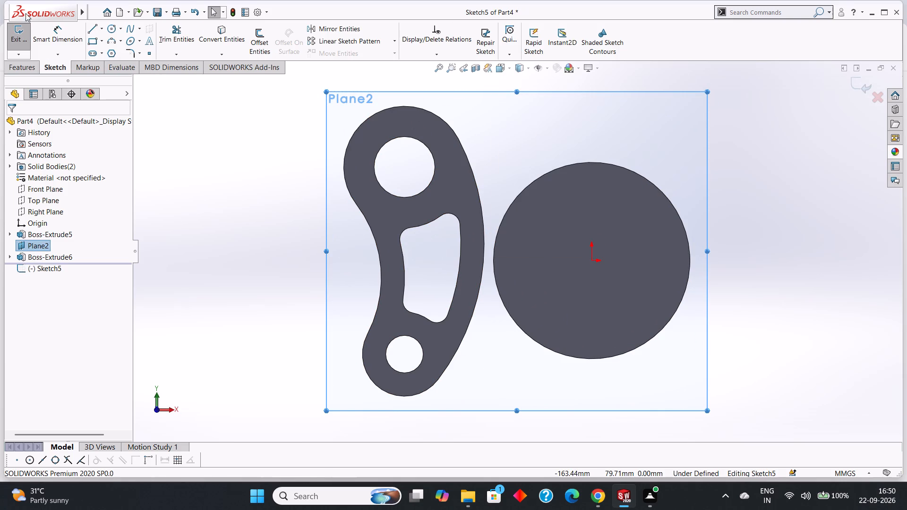
pyautogui.click(502, 112)
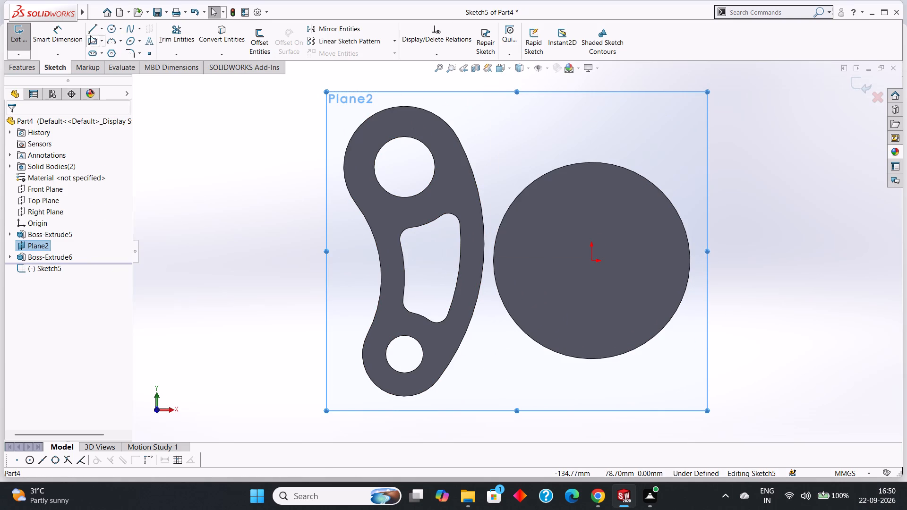
pyautogui.click(91, 28)
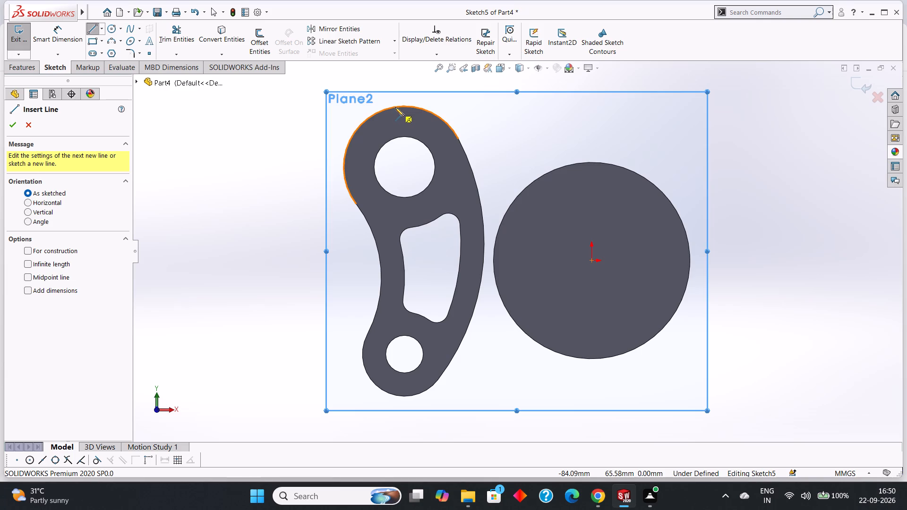
pyautogui.click(404, 106)
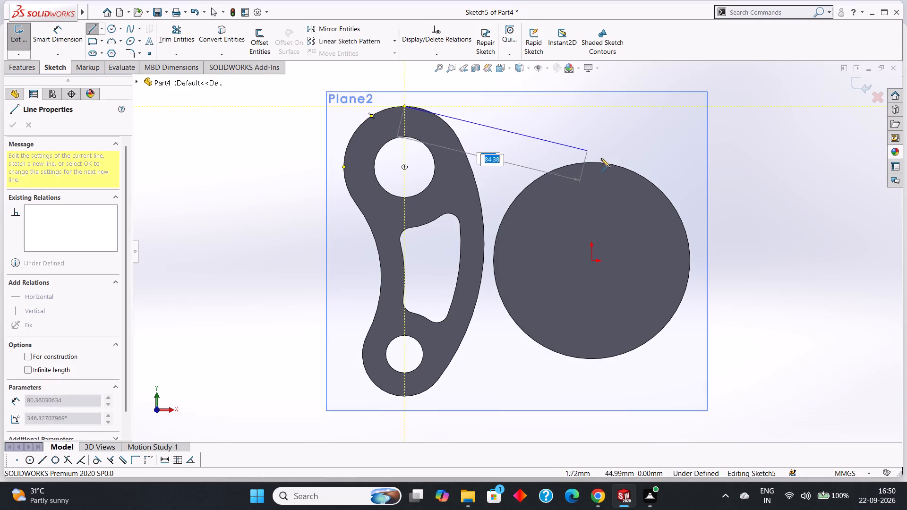
pyautogui.click(604, 162)
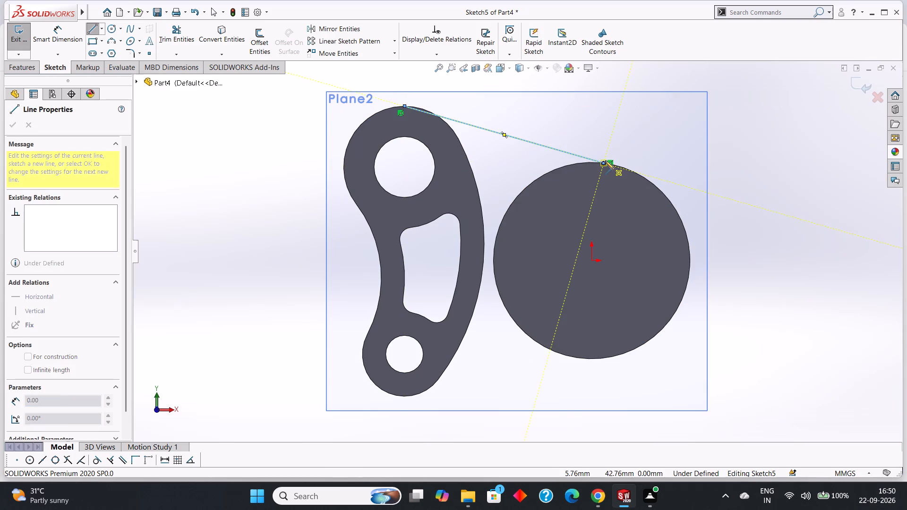
pyautogui.rightClick(614, 132)
pyautogui.click(634, 139)
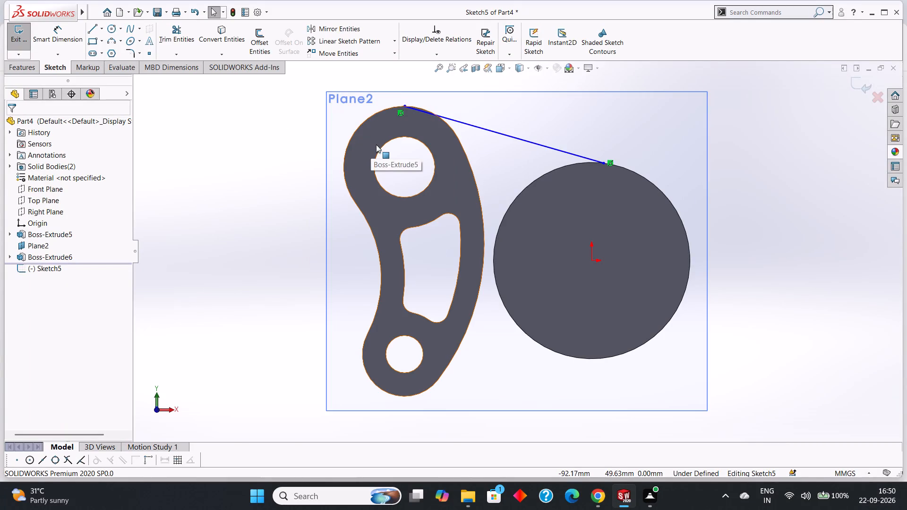
# Draw a second line from the bottom of the link's small end to the lowest point of the disc's edge.
pyautogui.moveTo(847, 167); pyautogui.dragTo(815, 211, button='middle')
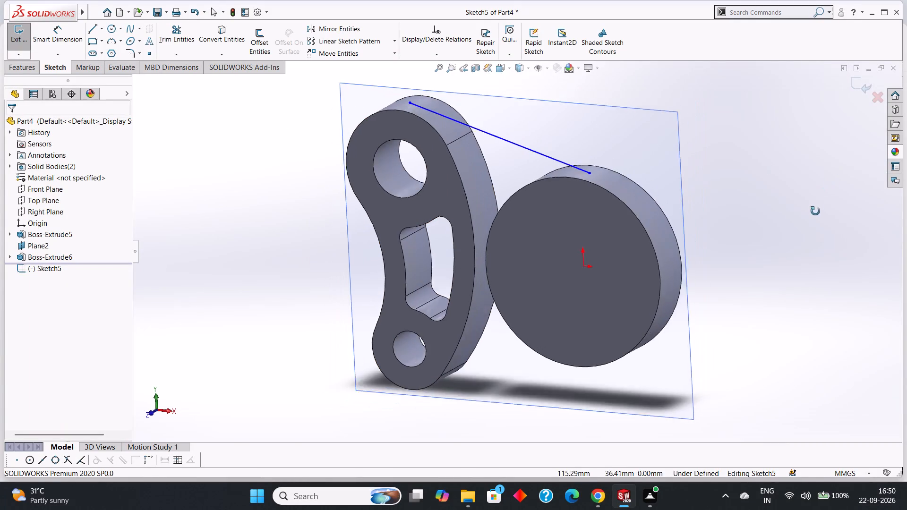
pyautogui.moveTo(815, 211); pyautogui.dragTo(813, 214, button='middle')
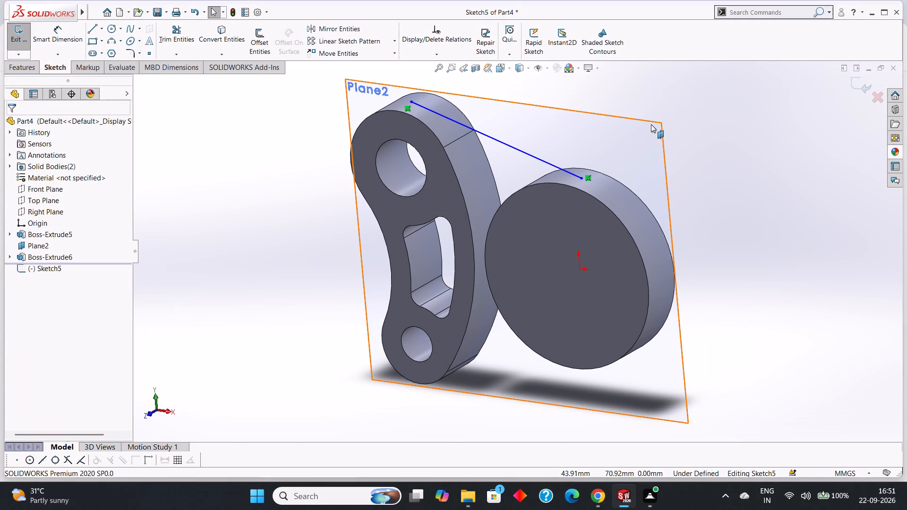
pyautogui.click(650, 123)
pyautogui.hotkey('ctrl', '8')
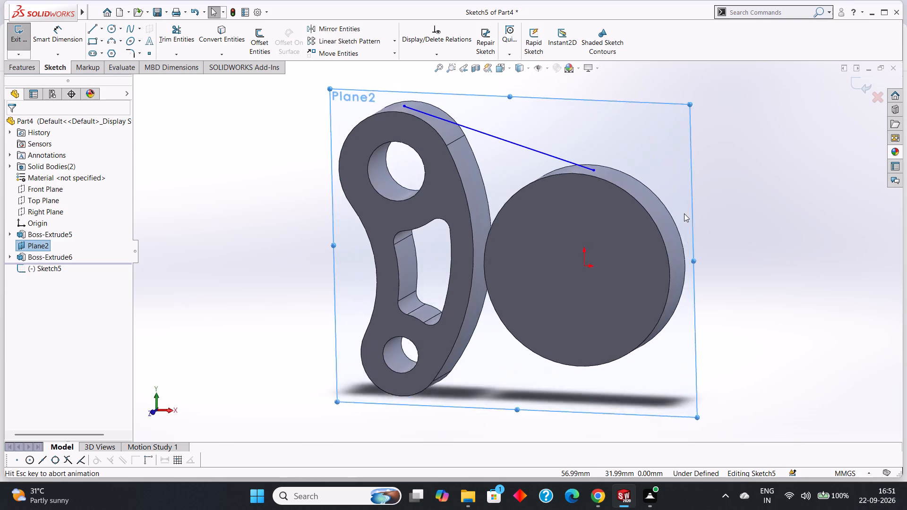
pyautogui.click(88, 28)
pyautogui.scroll(-1, 405, 411)
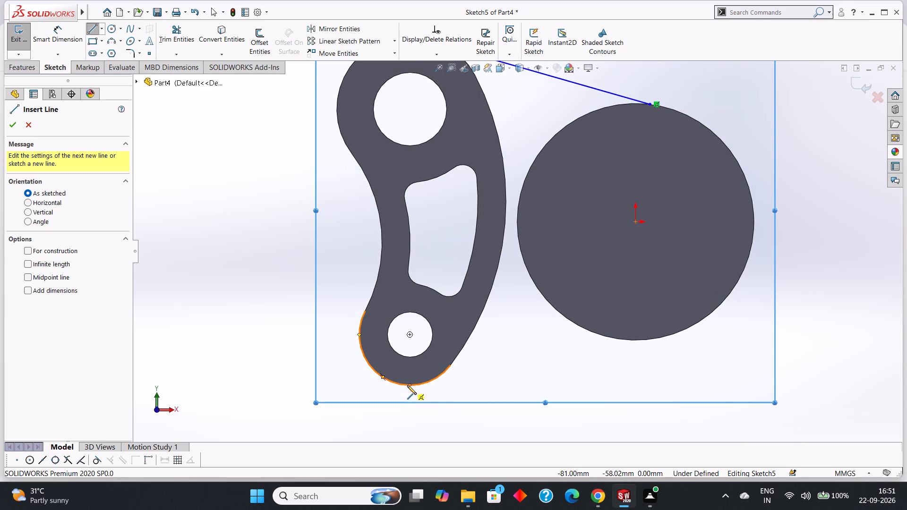
pyautogui.click(409, 385)
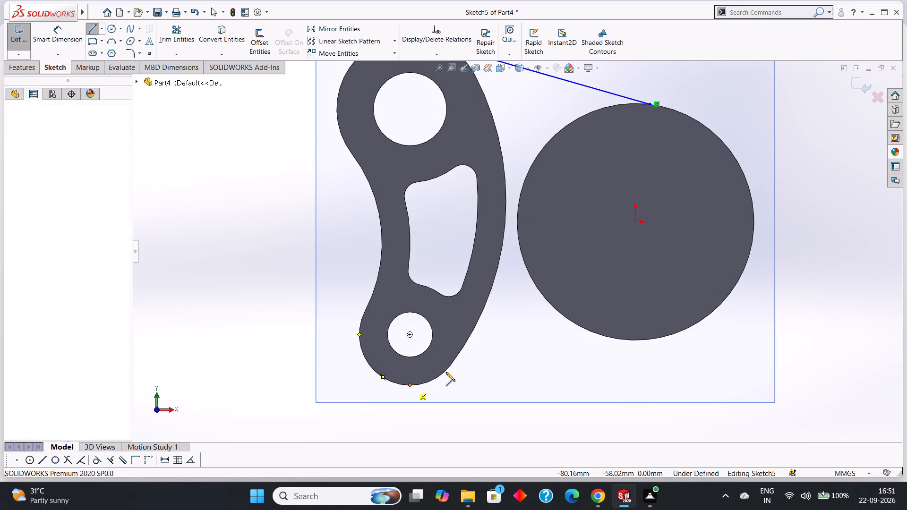
pyautogui.click(637, 341)
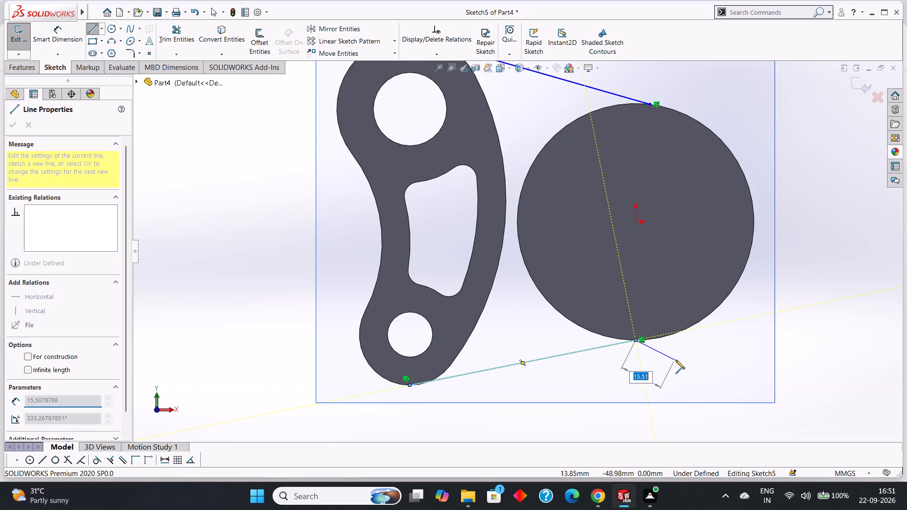
pyautogui.rightClick(676, 360)
pyautogui.click(700, 365)
pyautogui.scroll(2, 688, 361)
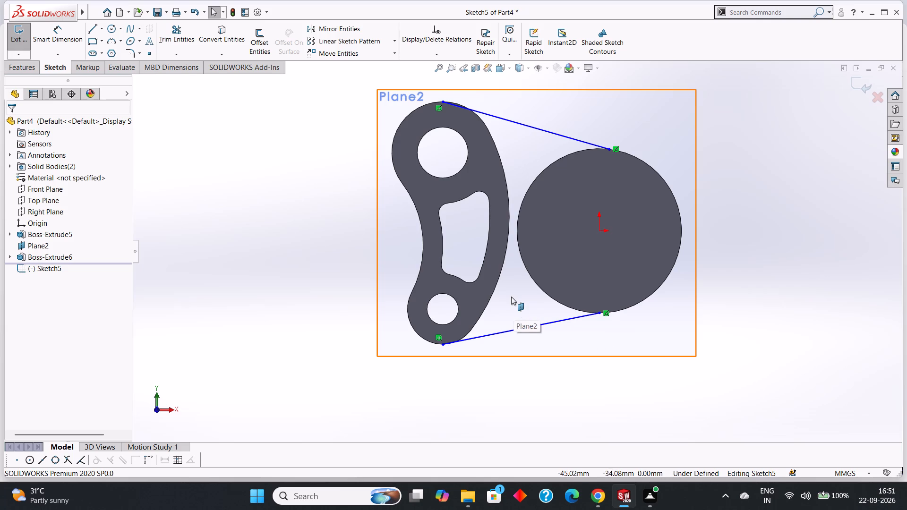
# Draw a 3 Point Arc of about 42 mm radius along the disc's link-facing edge, joining the disc ends of both lines.
pyautogui.click(110, 39)
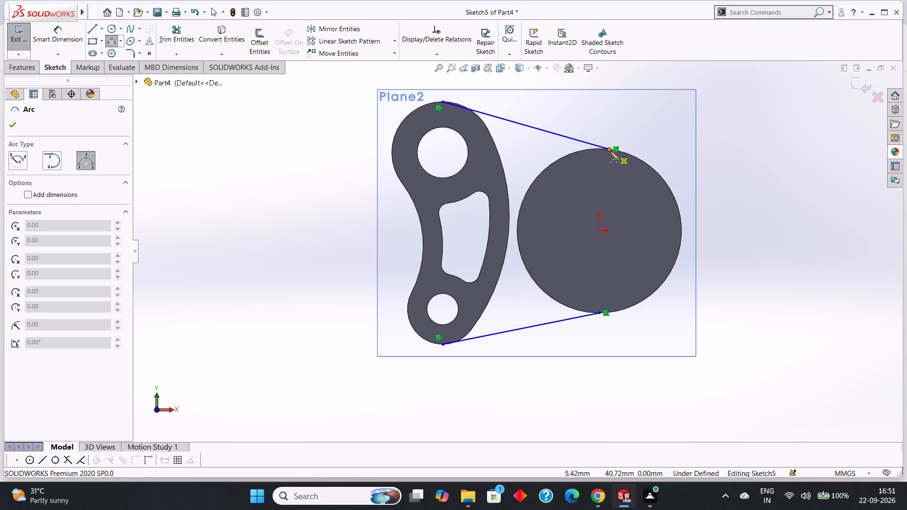
pyautogui.click(610, 151)
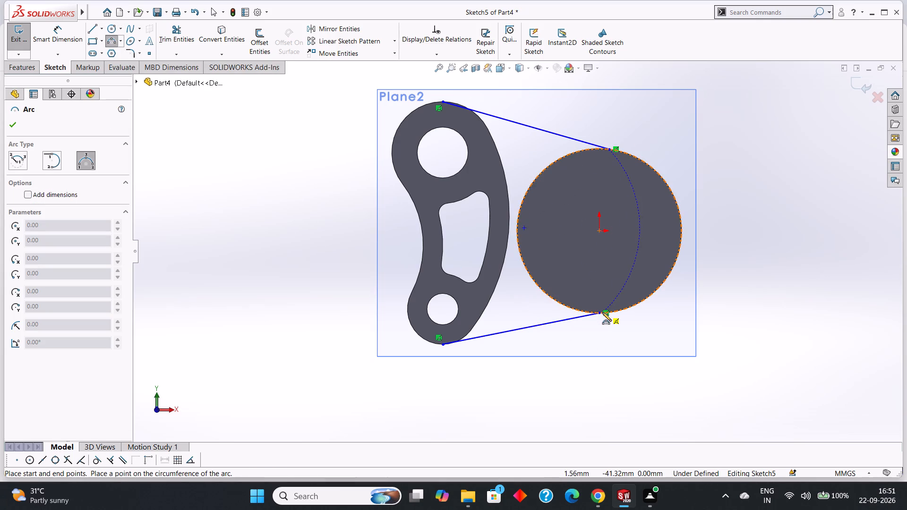
pyautogui.click(599, 314)
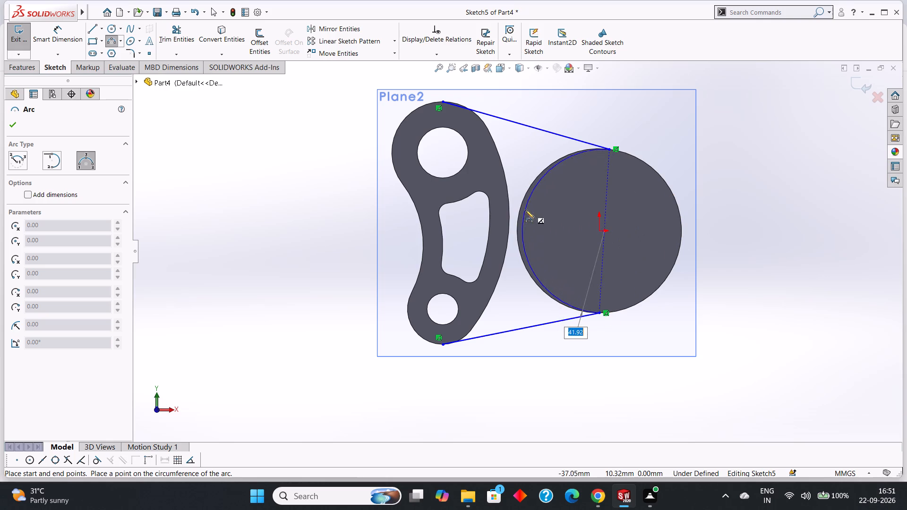
pyautogui.click(521, 204)
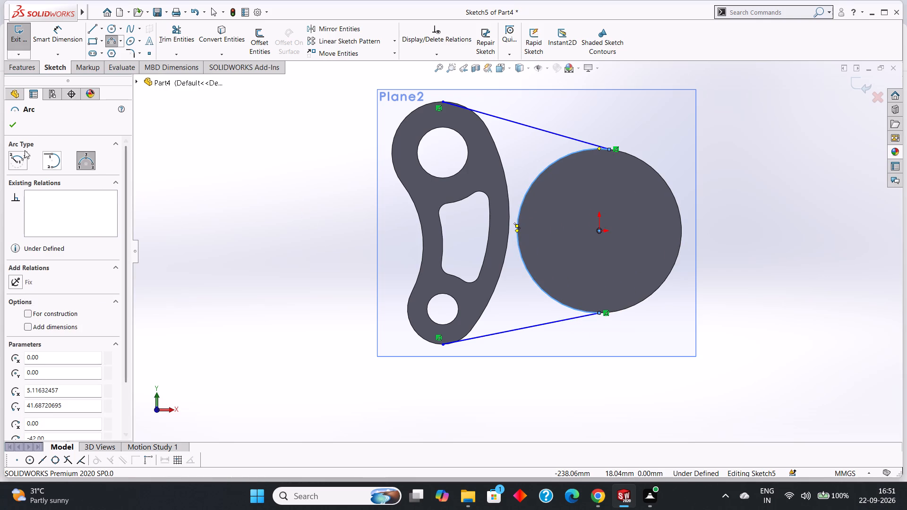
pyautogui.click(8, 127)
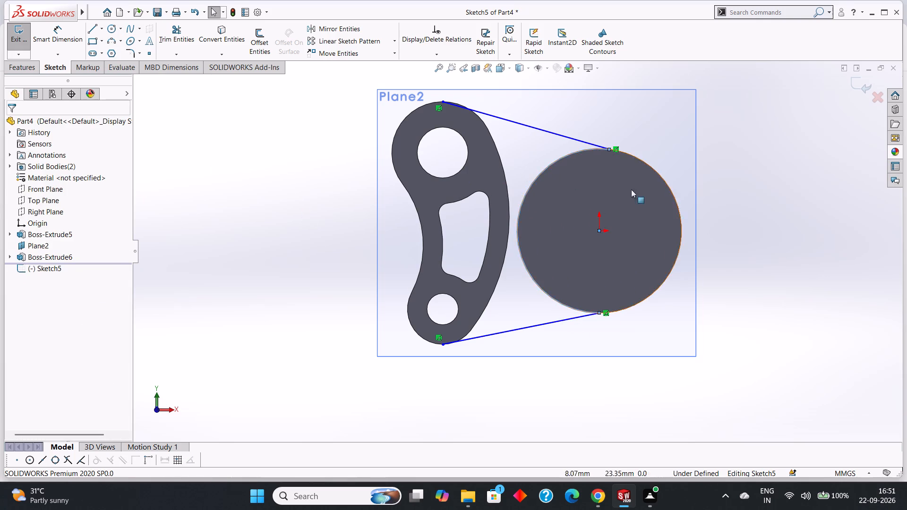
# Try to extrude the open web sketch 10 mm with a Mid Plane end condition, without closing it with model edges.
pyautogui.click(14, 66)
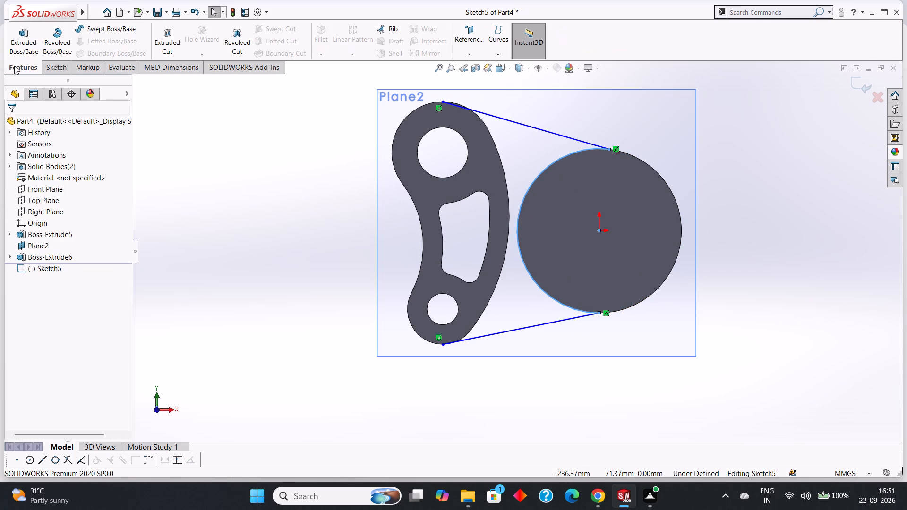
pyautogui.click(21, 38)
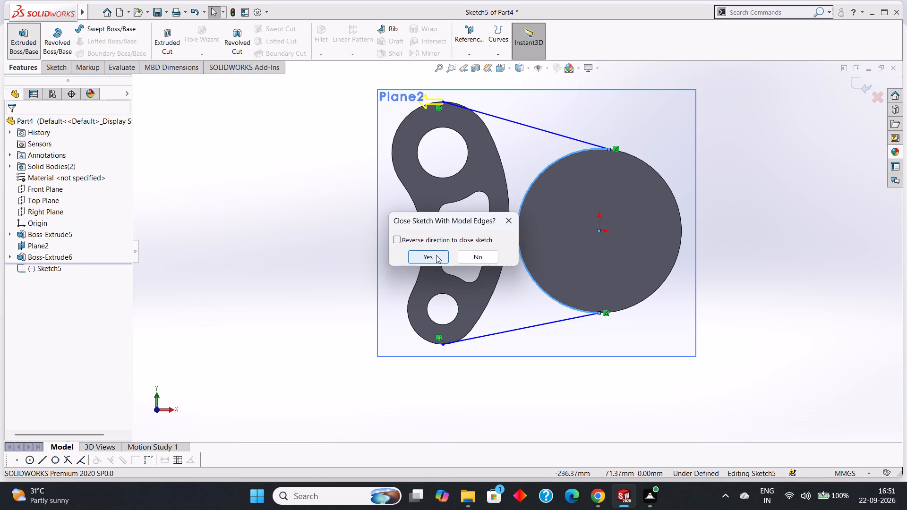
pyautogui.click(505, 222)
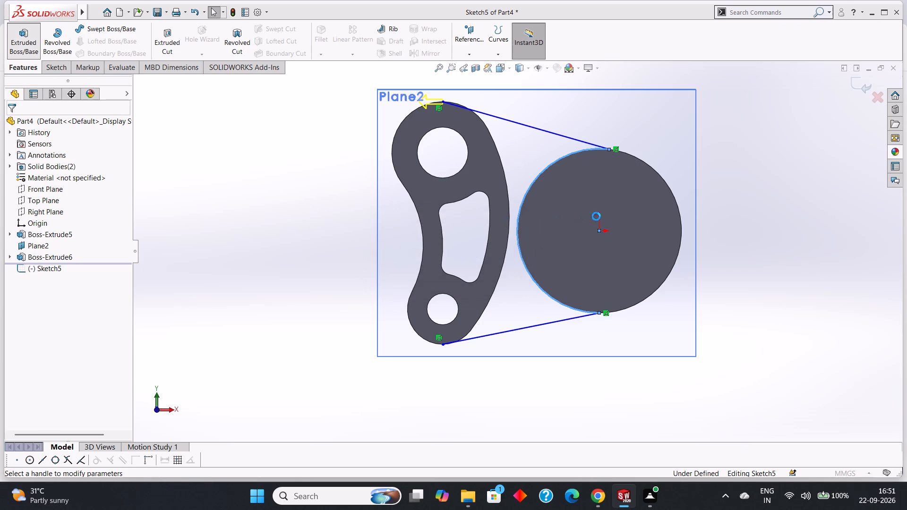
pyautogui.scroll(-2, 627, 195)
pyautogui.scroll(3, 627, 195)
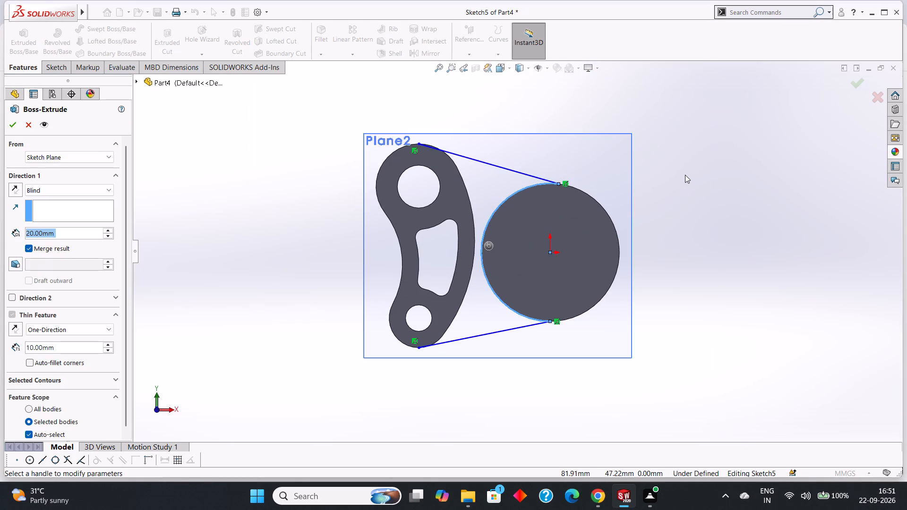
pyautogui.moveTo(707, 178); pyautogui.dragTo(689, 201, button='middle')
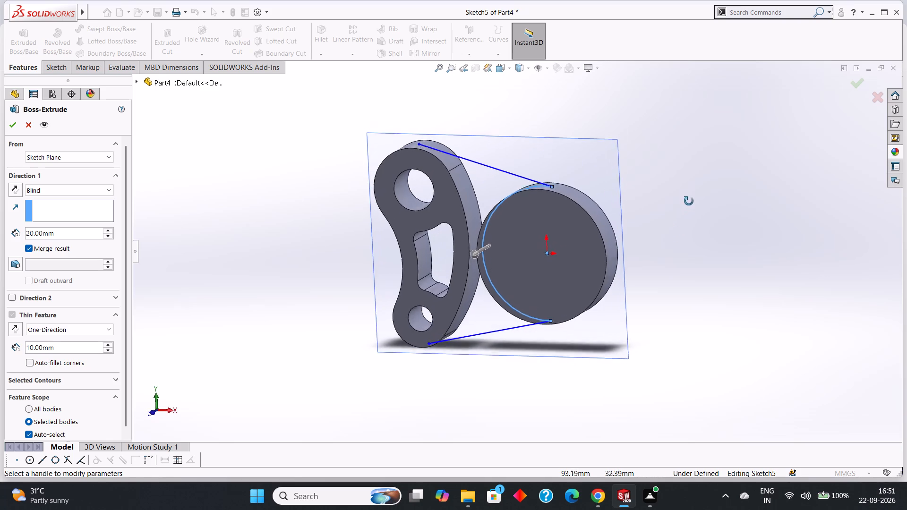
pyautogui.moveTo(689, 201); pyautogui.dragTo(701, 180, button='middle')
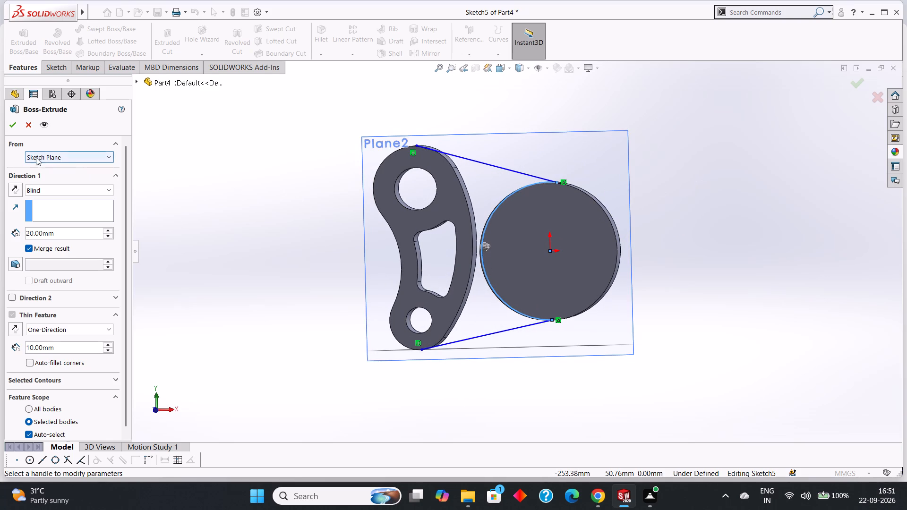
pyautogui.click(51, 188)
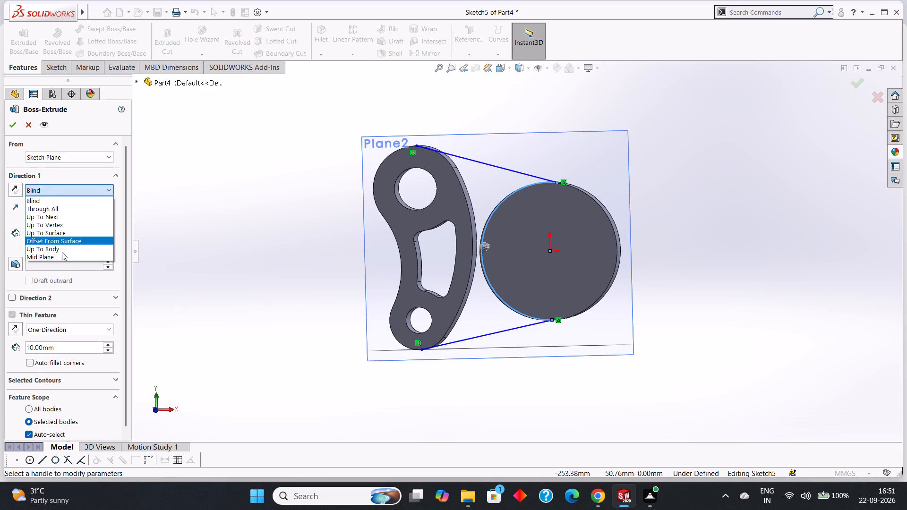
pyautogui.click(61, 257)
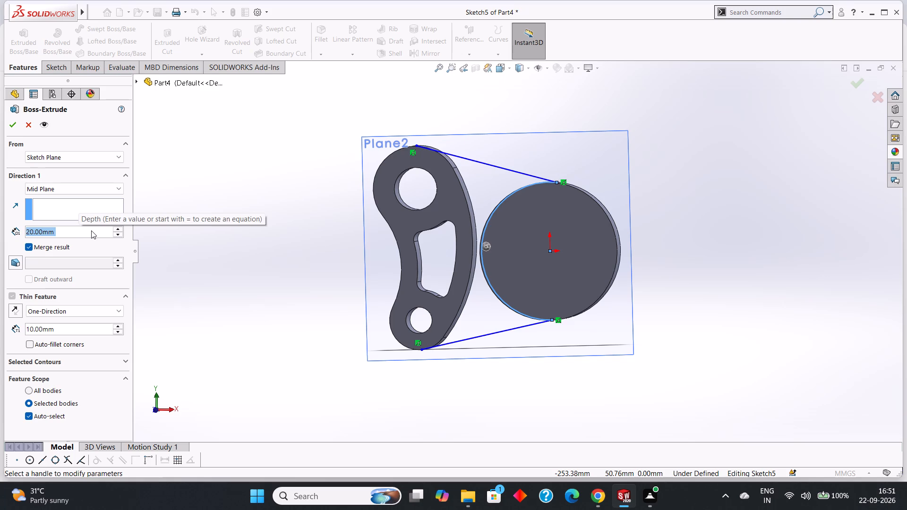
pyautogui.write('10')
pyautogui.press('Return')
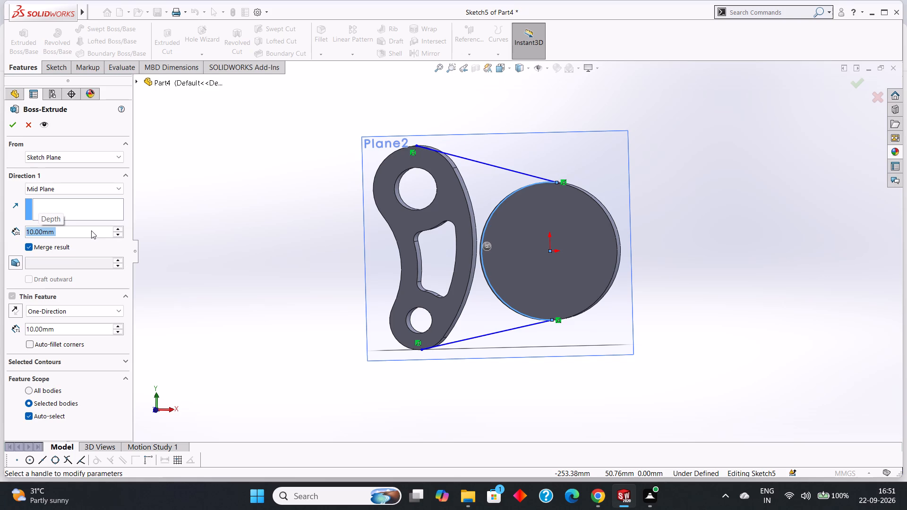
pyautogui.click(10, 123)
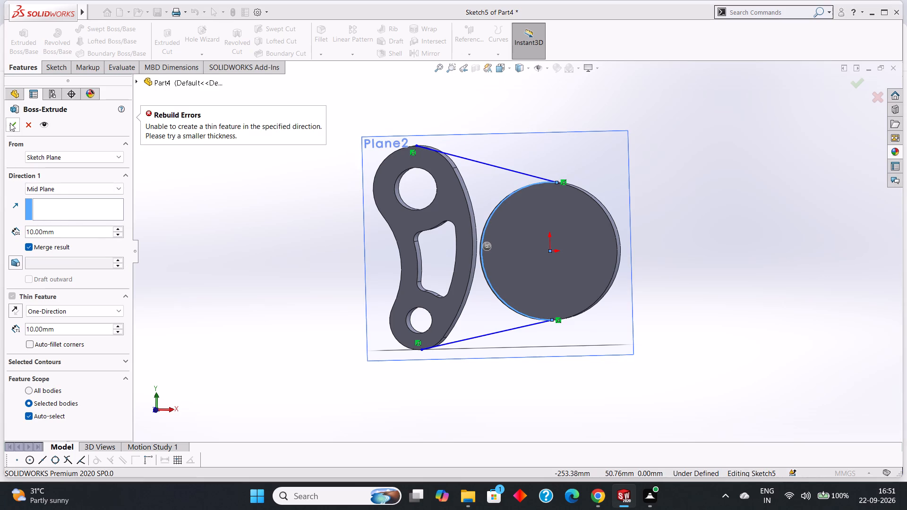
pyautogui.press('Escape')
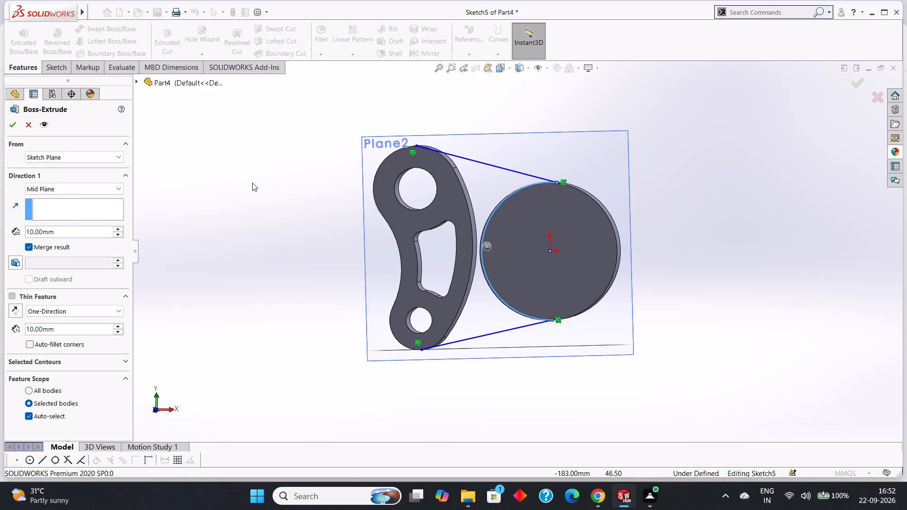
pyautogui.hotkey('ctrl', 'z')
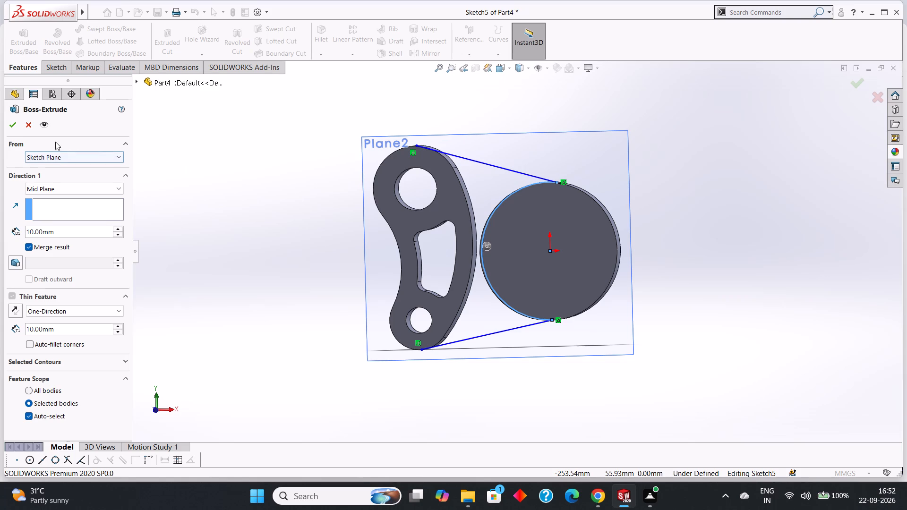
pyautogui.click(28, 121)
# Undo the arc and redraw it as a 42 mm radius 3 Point Arc along the disc's link-facing edge, joining both lines.
pyautogui.hotkey('ctrl', 'z')
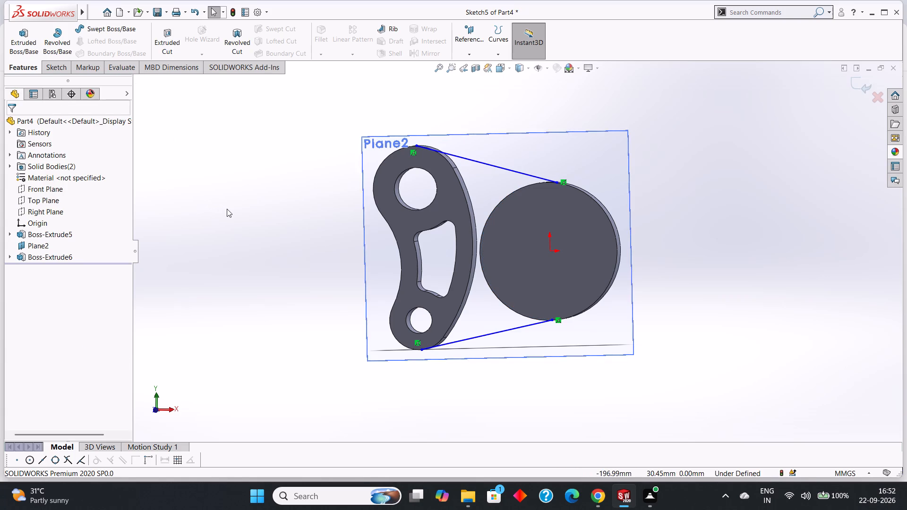
pyautogui.click(613, 129)
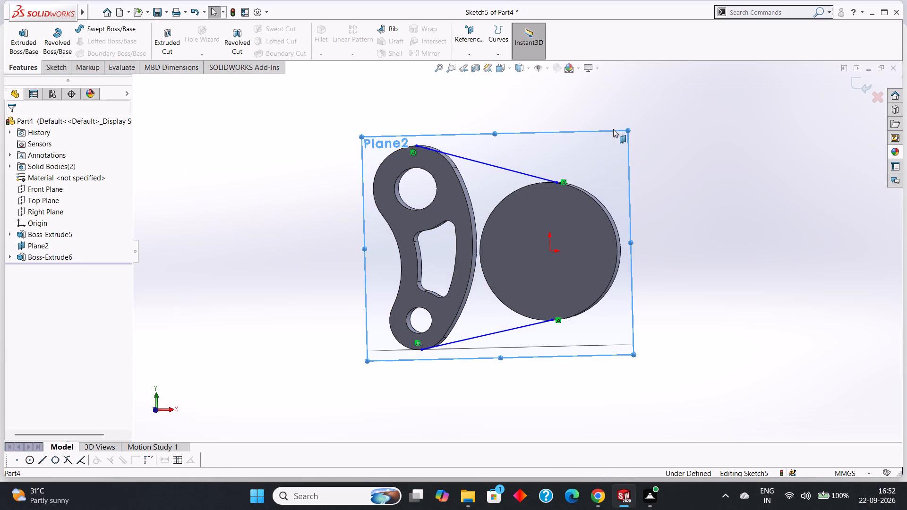
pyautogui.hotkey('ctrl', '8')
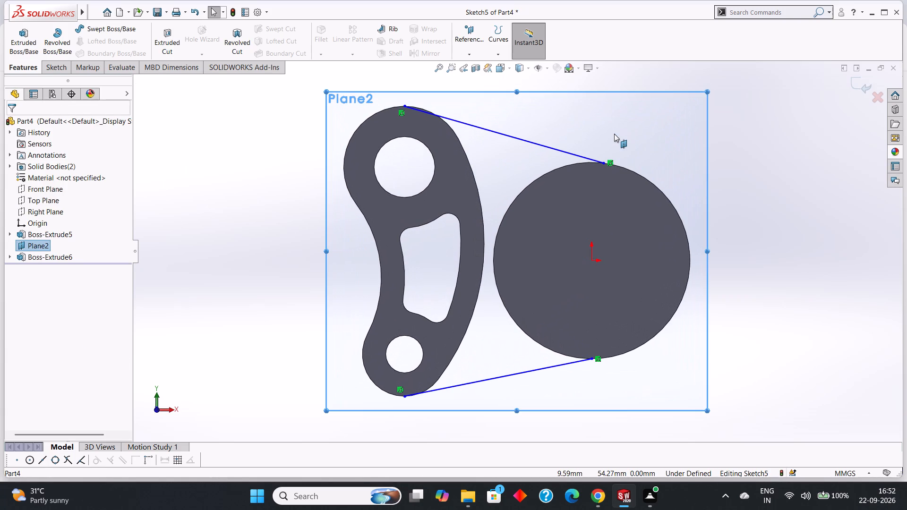
pyautogui.click(48, 65)
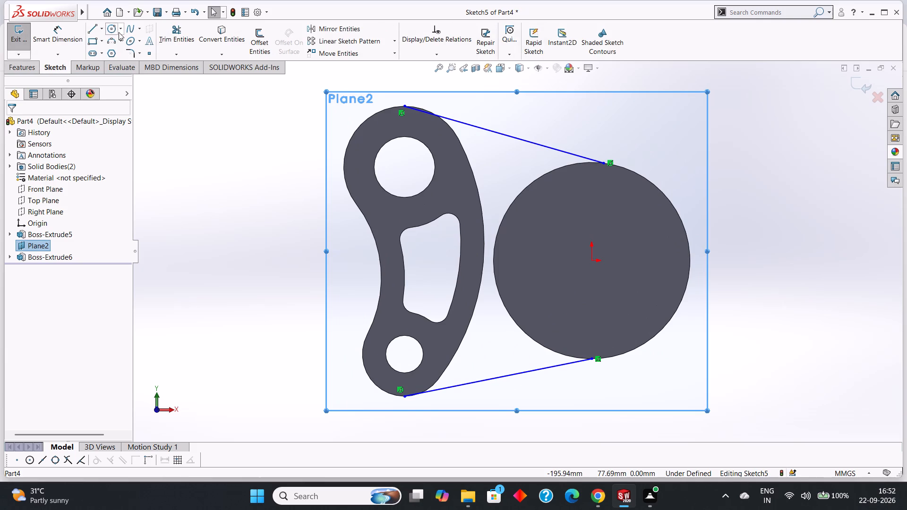
pyautogui.click(111, 39)
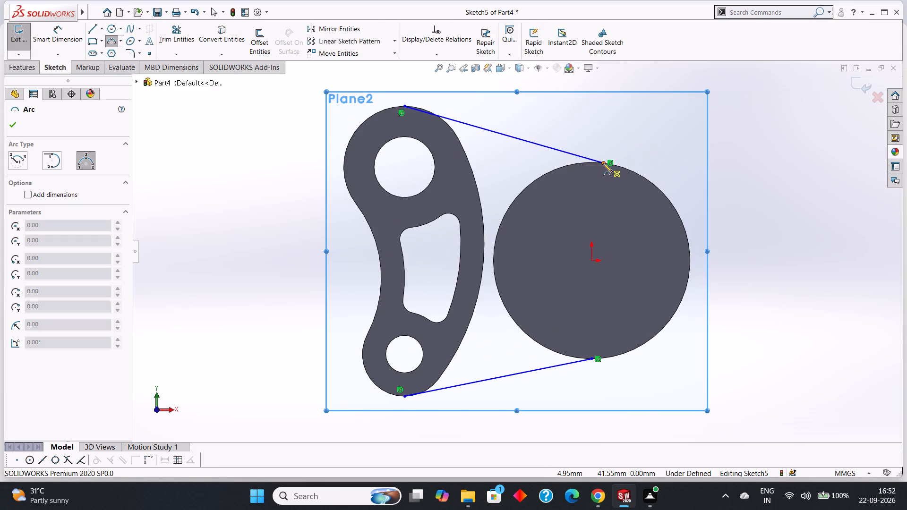
pyautogui.click(603, 163)
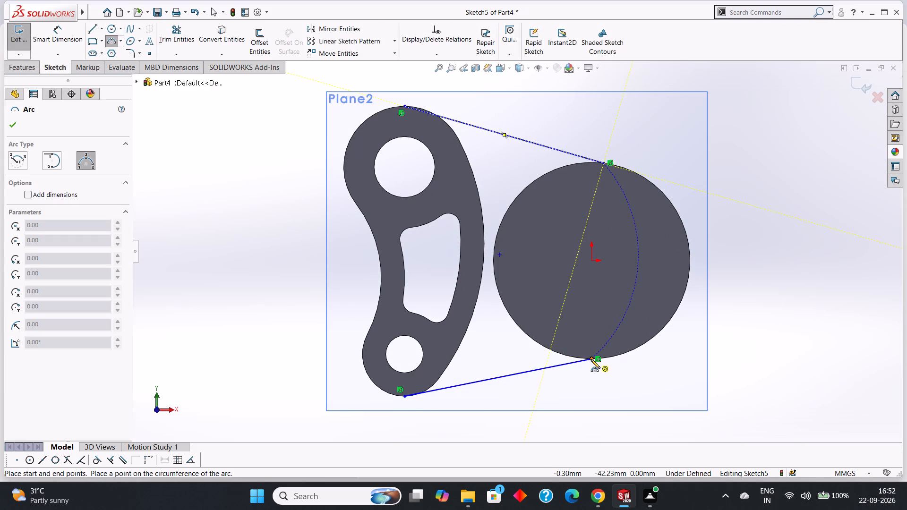
pyautogui.click(591, 359)
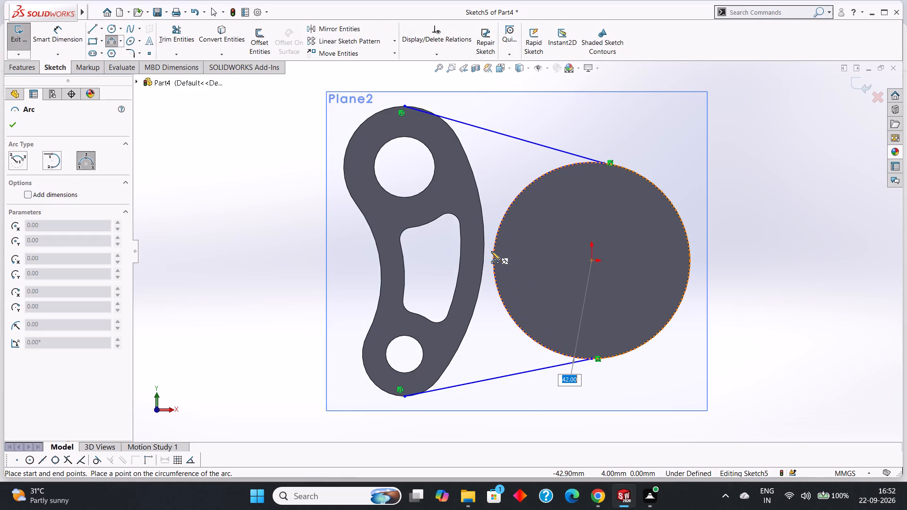
pyautogui.click(491, 251)
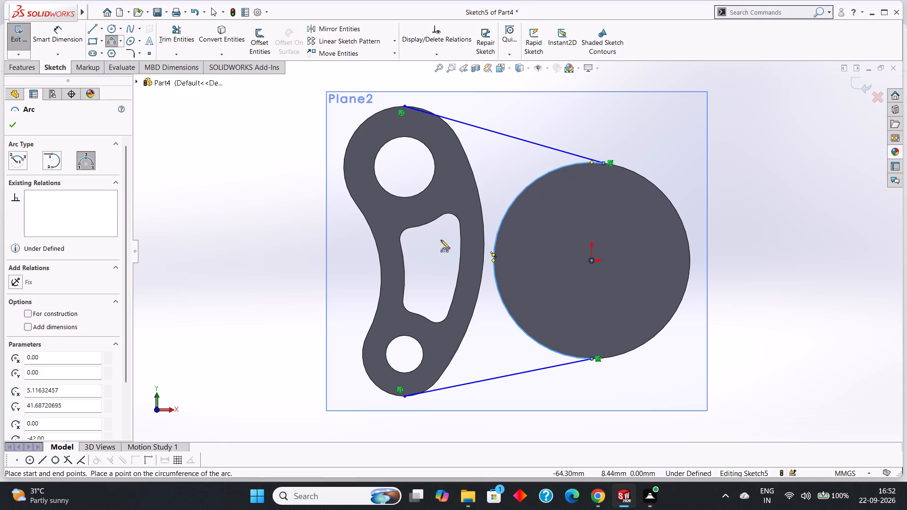
pyautogui.click(12, 126)
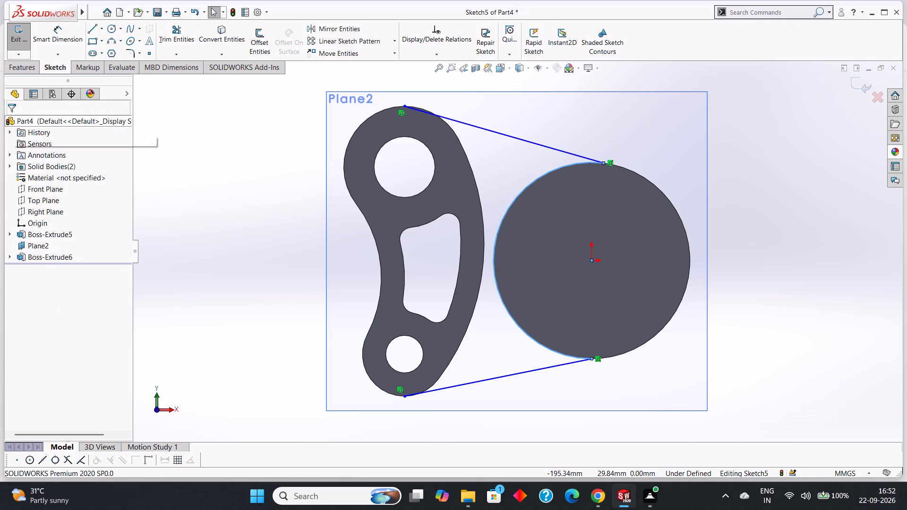
# Extrude the web sketch 10 mm with a Mid Plane end condition, closing it with model edges and keeping Merge result on.
pyautogui.click(30, 67)
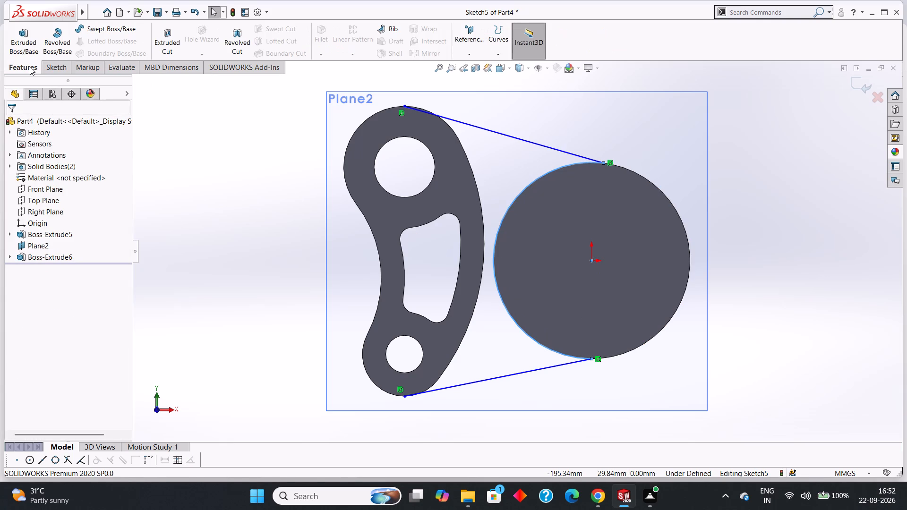
pyautogui.click(30, 38)
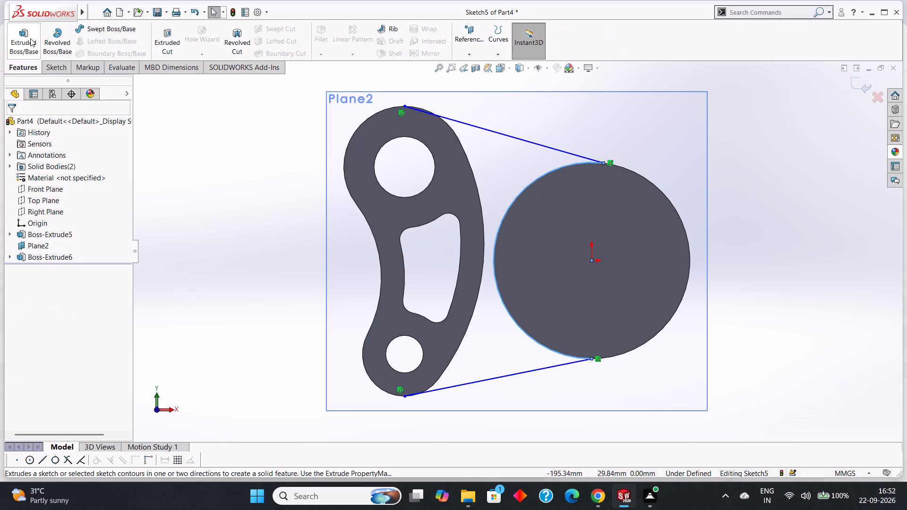
pyautogui.click(428, 255)
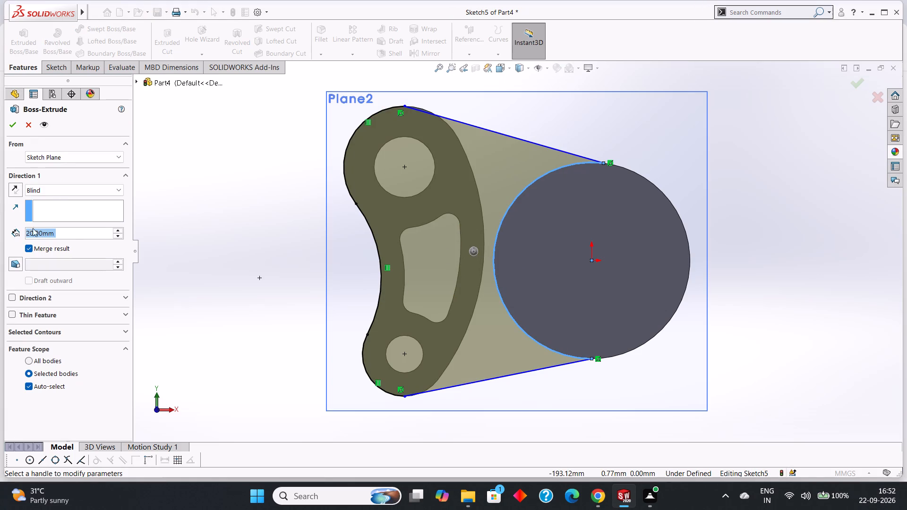
pyautogui.click(56, 191)
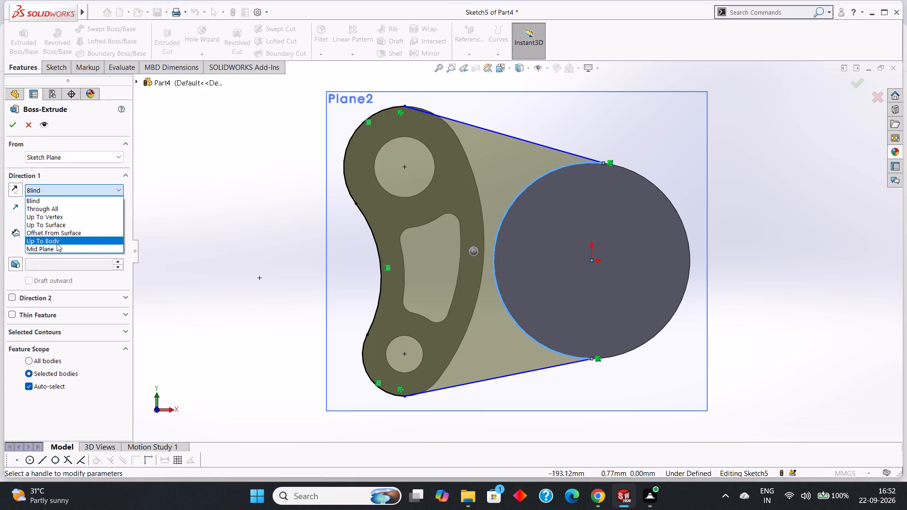
pyautogui.click(55, 248)
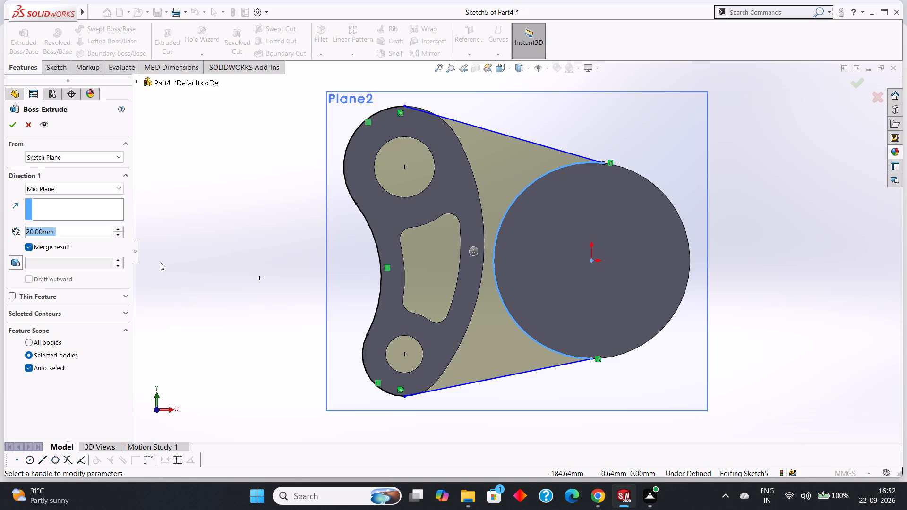
pyautogui.scroll(2, 492, 323)
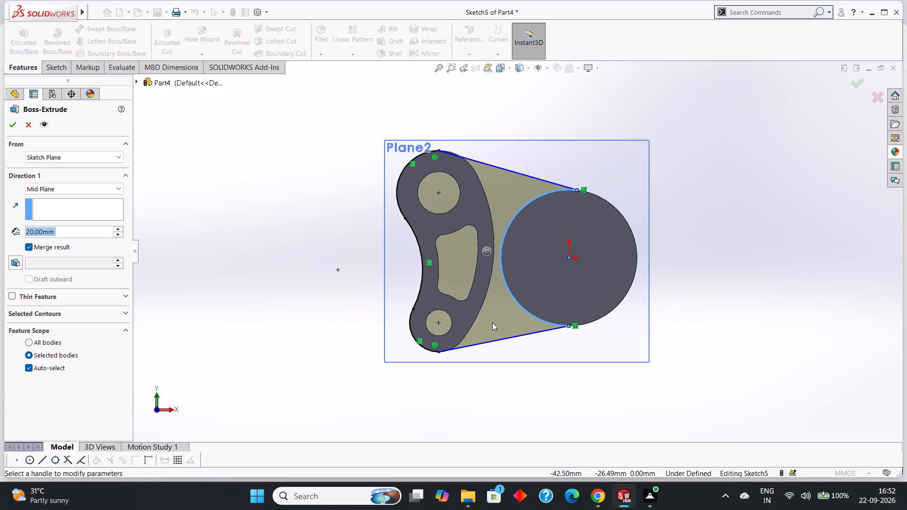
pyautogui.scroll(1, 492, 323)
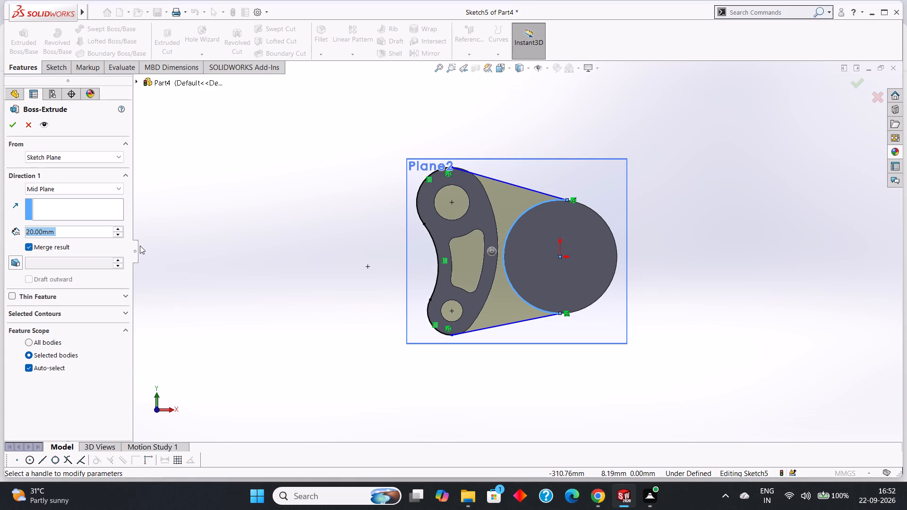
pyautogui.write('10')
pyautogui.press('Return')
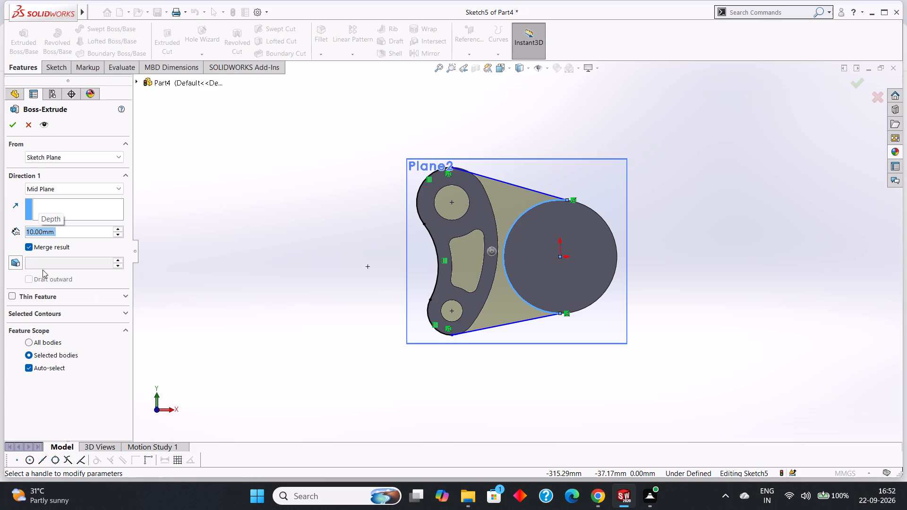
pyautogui.click(7, 127)
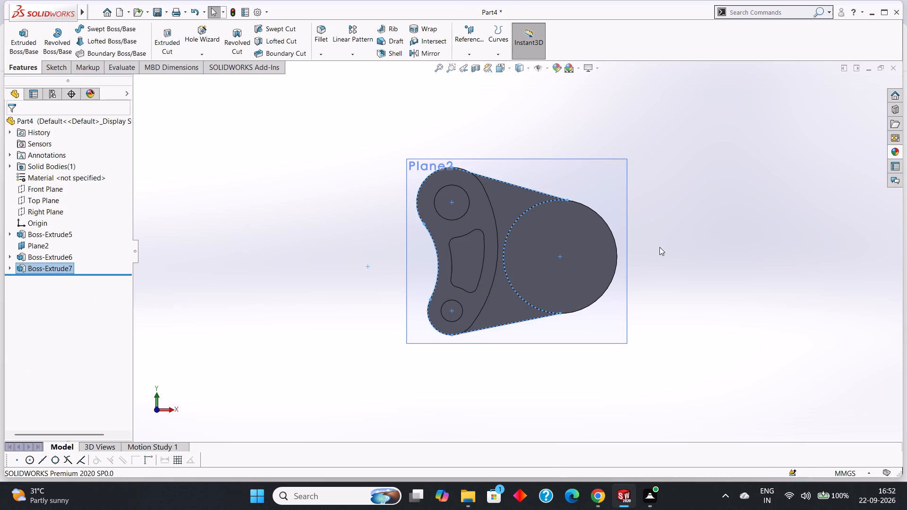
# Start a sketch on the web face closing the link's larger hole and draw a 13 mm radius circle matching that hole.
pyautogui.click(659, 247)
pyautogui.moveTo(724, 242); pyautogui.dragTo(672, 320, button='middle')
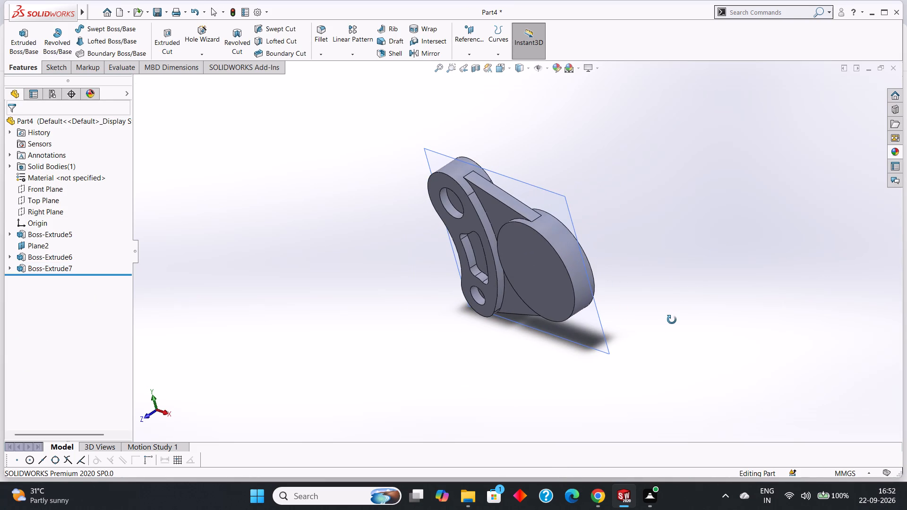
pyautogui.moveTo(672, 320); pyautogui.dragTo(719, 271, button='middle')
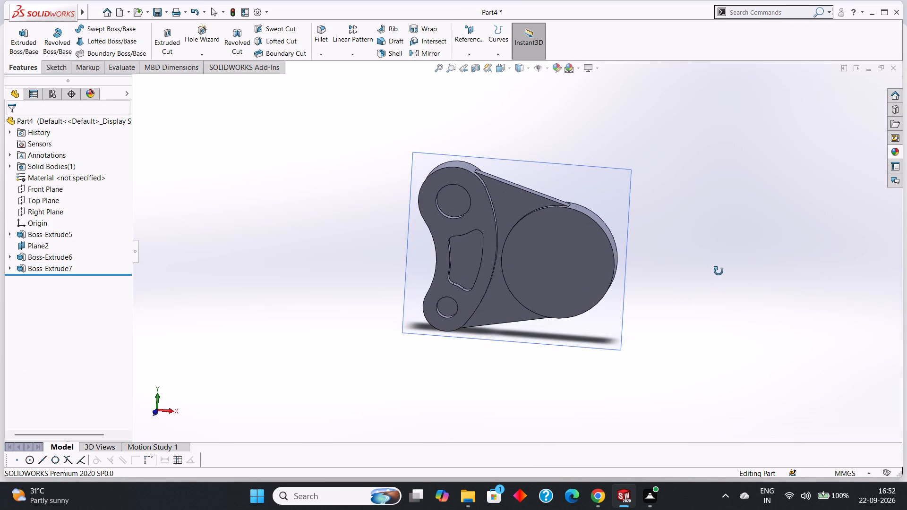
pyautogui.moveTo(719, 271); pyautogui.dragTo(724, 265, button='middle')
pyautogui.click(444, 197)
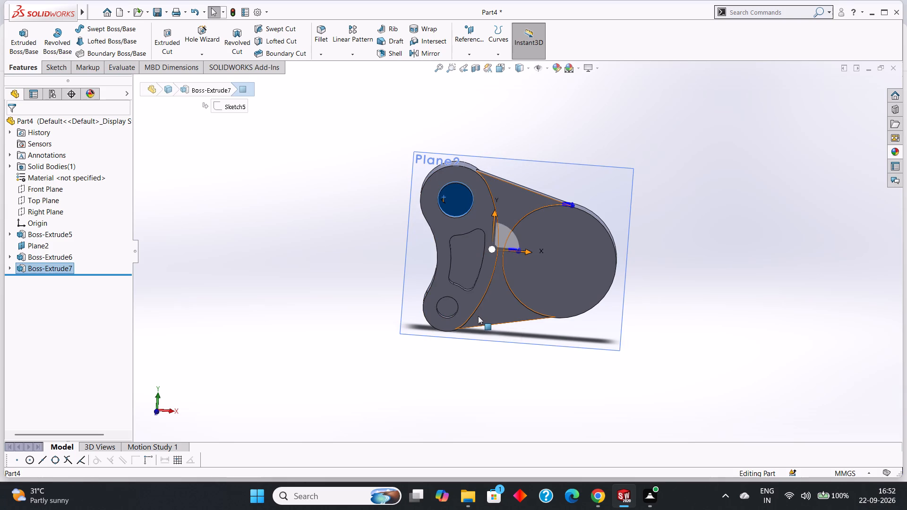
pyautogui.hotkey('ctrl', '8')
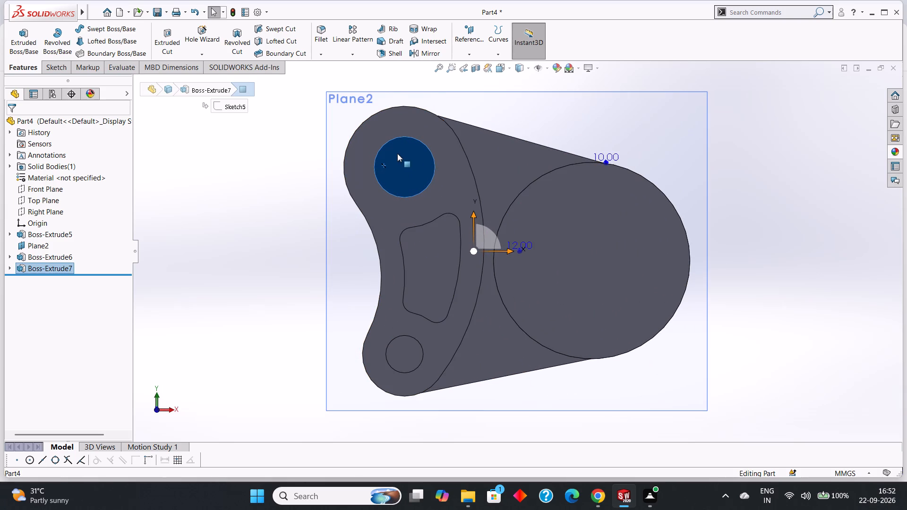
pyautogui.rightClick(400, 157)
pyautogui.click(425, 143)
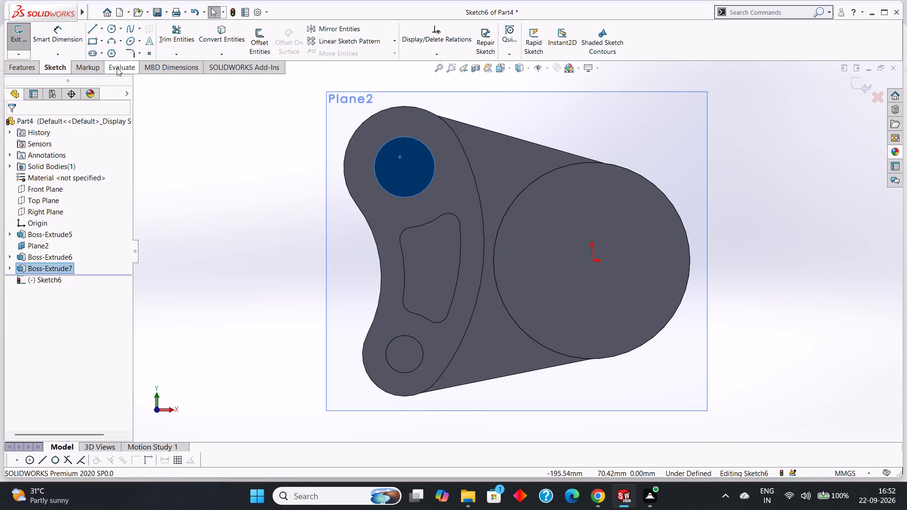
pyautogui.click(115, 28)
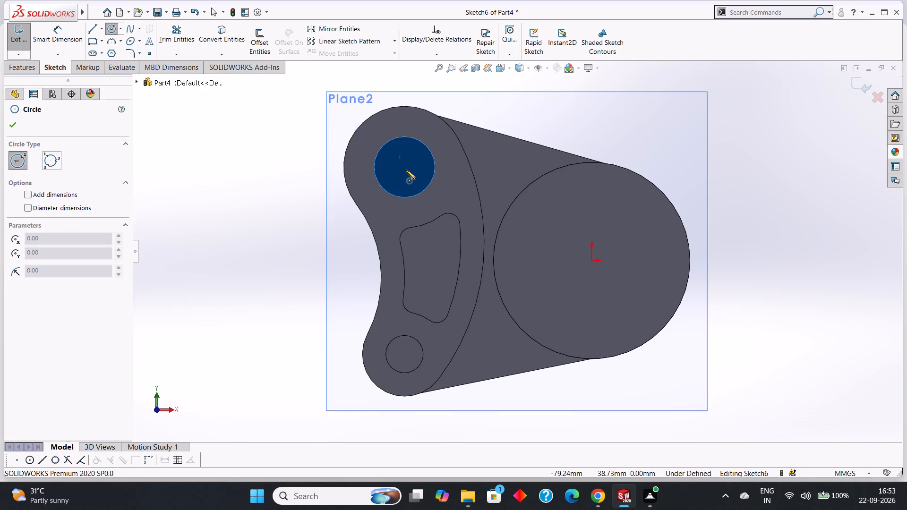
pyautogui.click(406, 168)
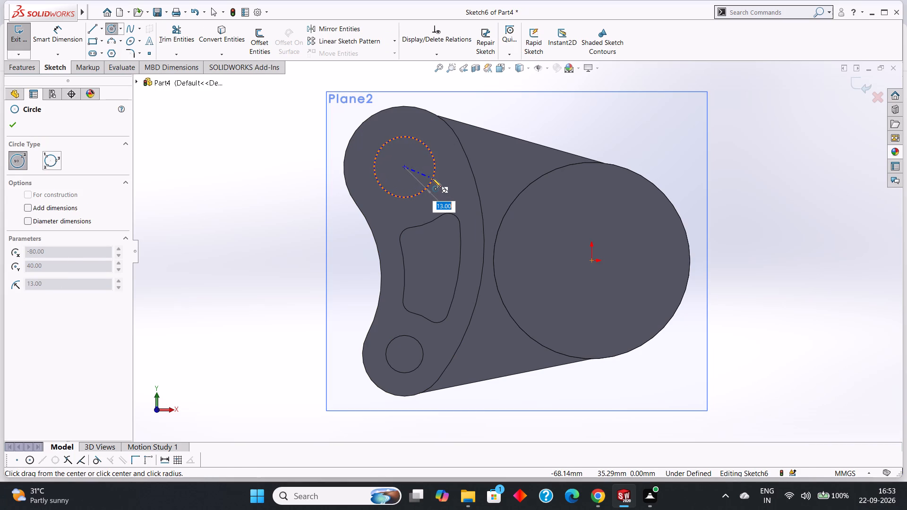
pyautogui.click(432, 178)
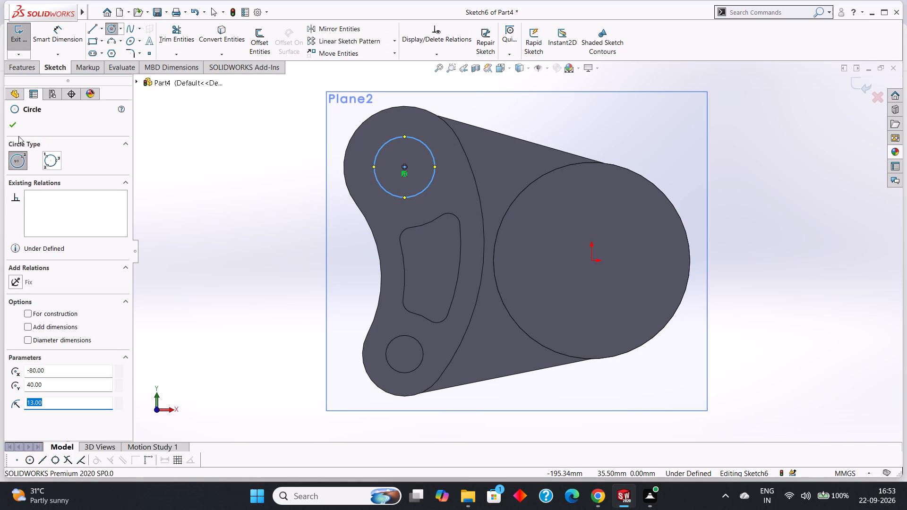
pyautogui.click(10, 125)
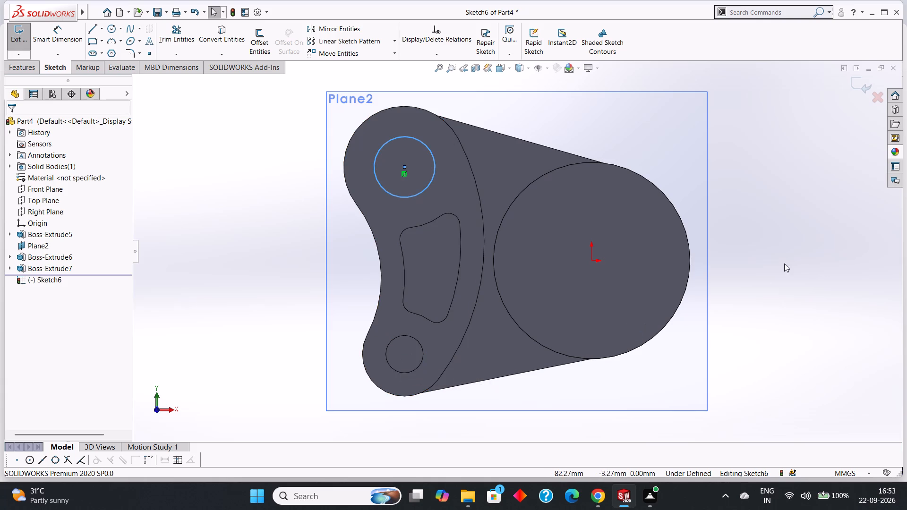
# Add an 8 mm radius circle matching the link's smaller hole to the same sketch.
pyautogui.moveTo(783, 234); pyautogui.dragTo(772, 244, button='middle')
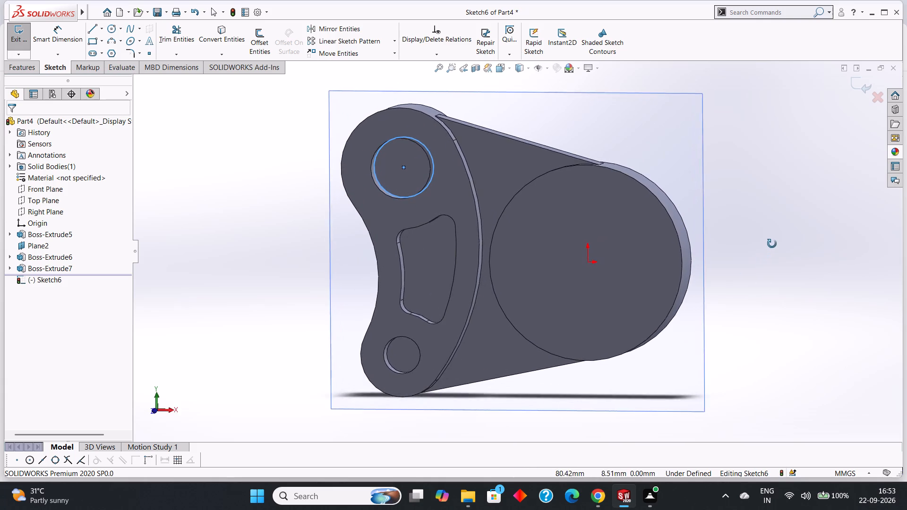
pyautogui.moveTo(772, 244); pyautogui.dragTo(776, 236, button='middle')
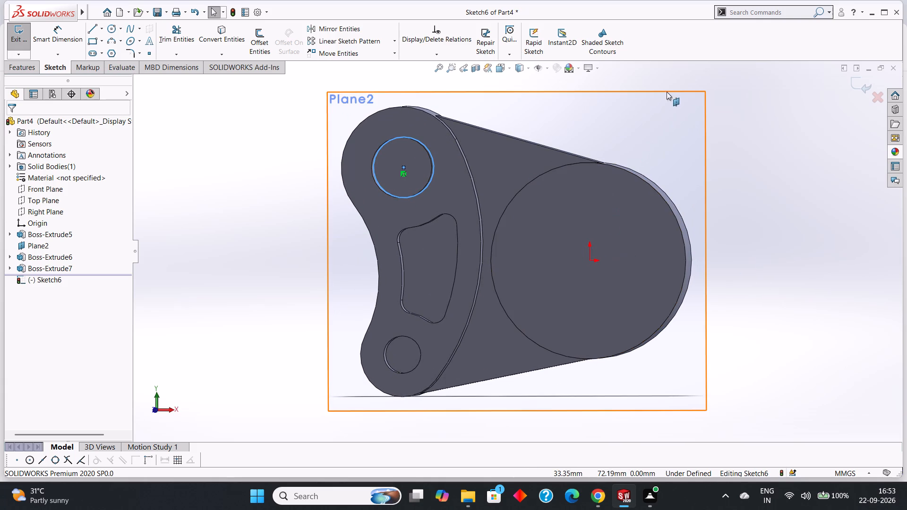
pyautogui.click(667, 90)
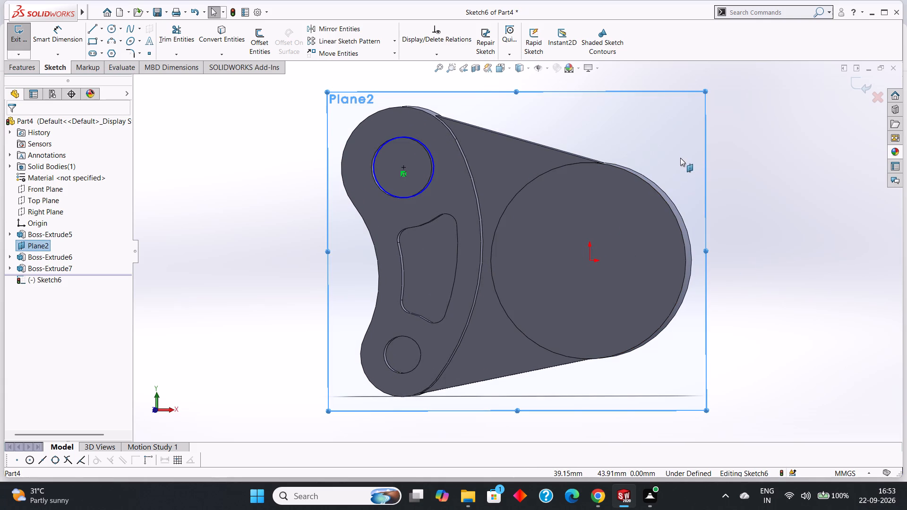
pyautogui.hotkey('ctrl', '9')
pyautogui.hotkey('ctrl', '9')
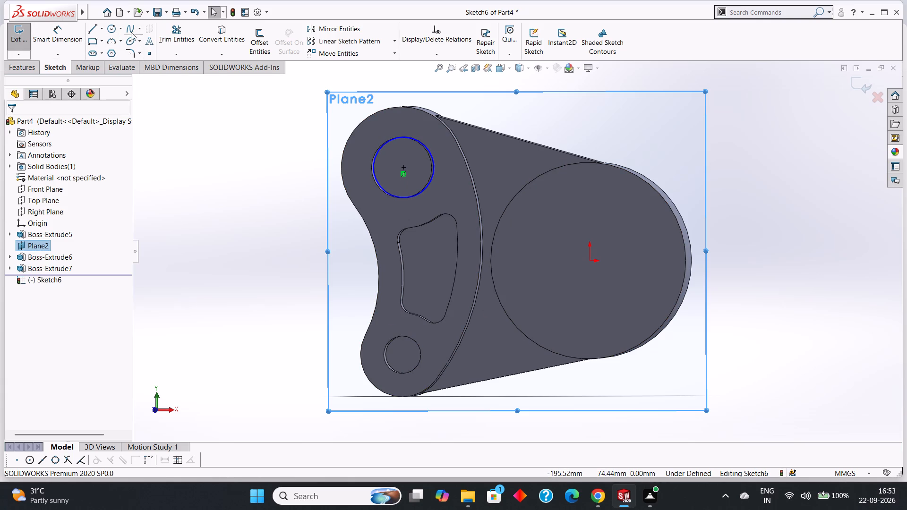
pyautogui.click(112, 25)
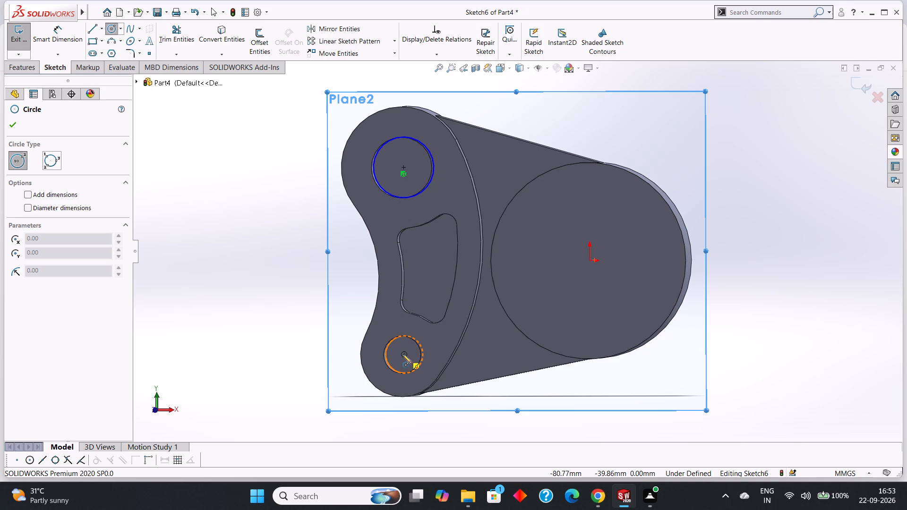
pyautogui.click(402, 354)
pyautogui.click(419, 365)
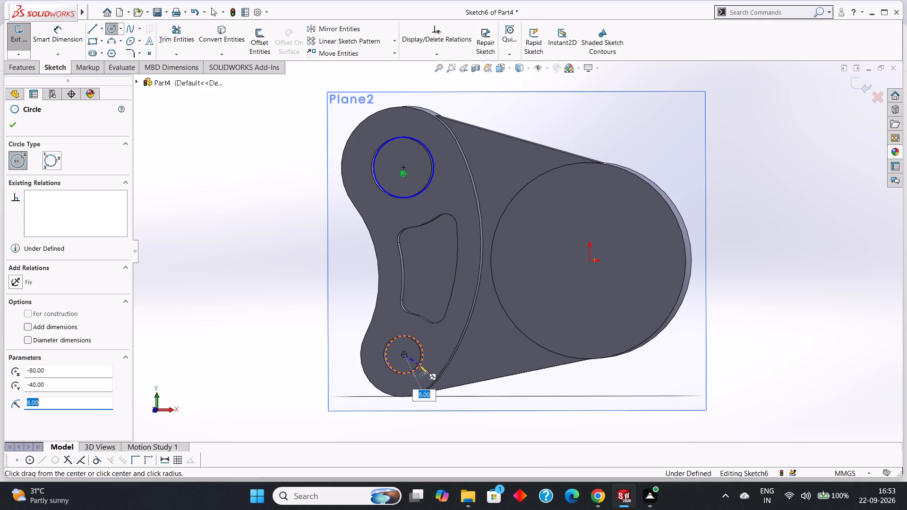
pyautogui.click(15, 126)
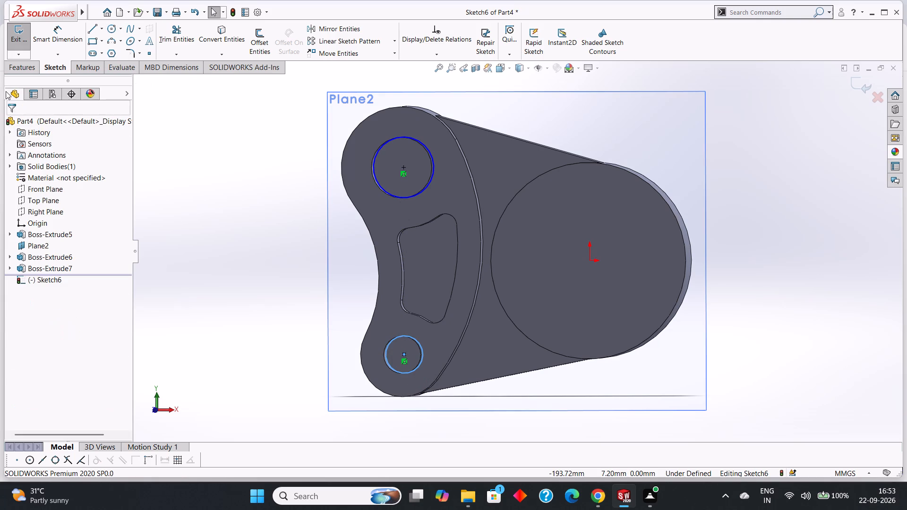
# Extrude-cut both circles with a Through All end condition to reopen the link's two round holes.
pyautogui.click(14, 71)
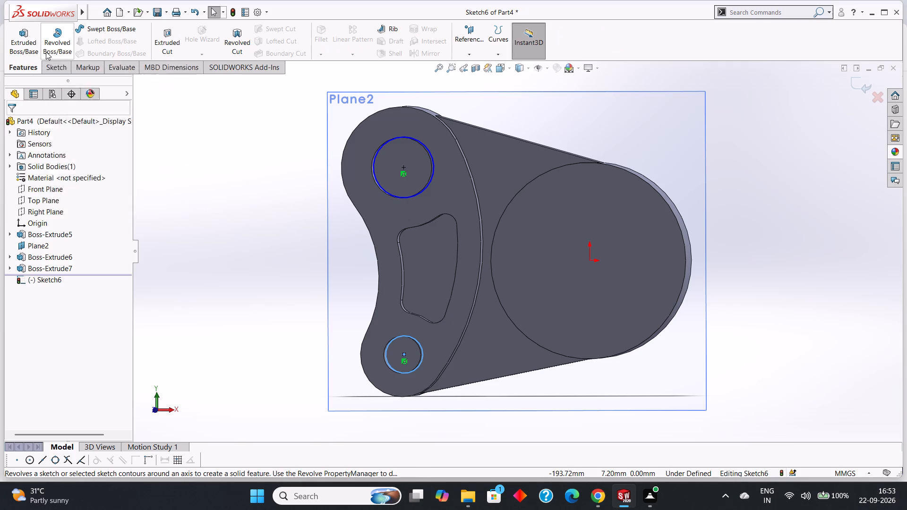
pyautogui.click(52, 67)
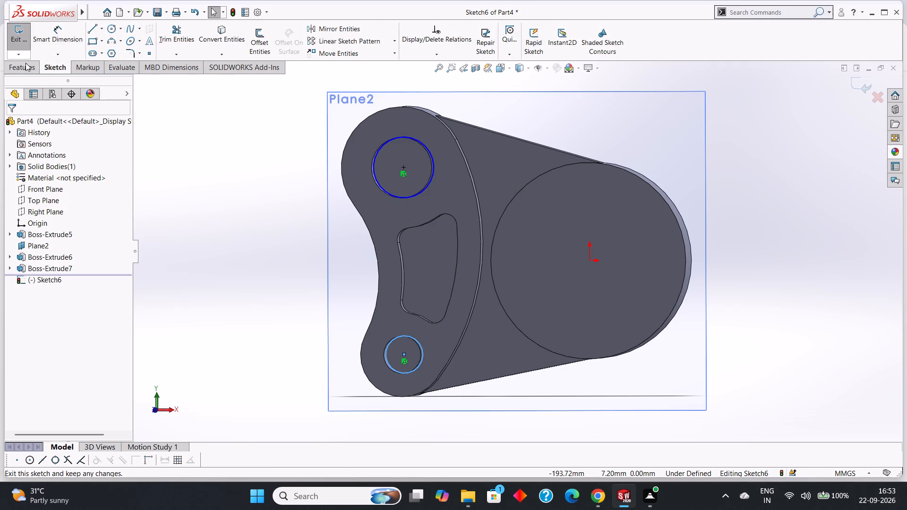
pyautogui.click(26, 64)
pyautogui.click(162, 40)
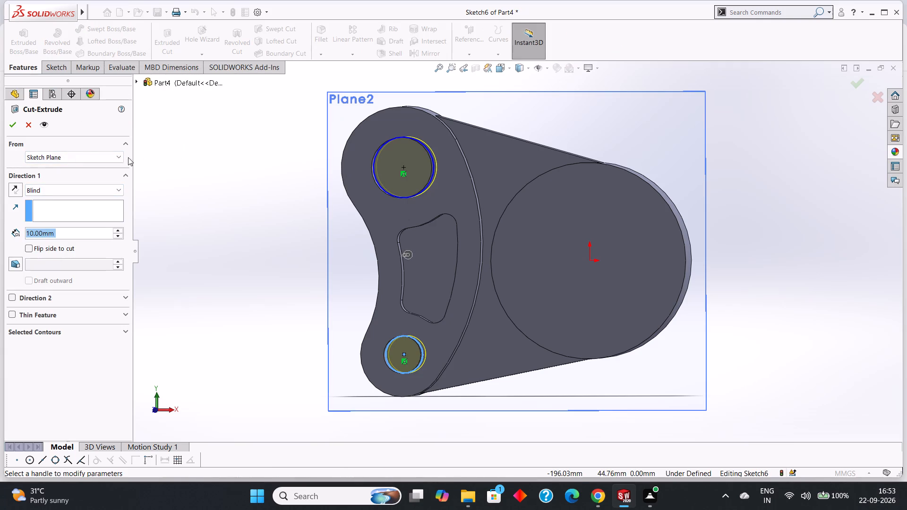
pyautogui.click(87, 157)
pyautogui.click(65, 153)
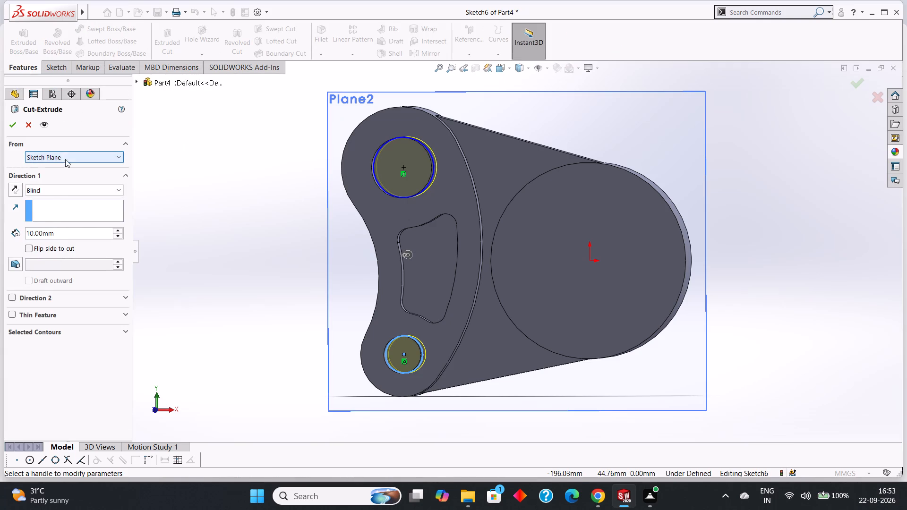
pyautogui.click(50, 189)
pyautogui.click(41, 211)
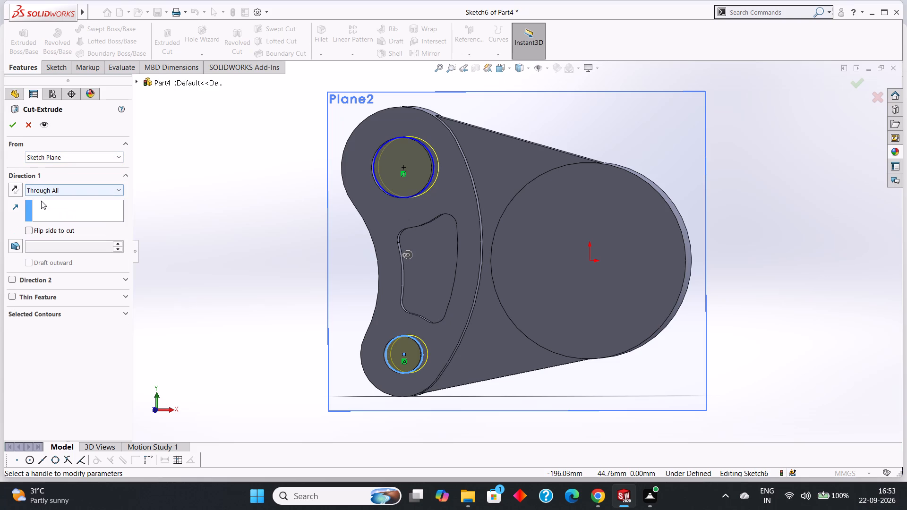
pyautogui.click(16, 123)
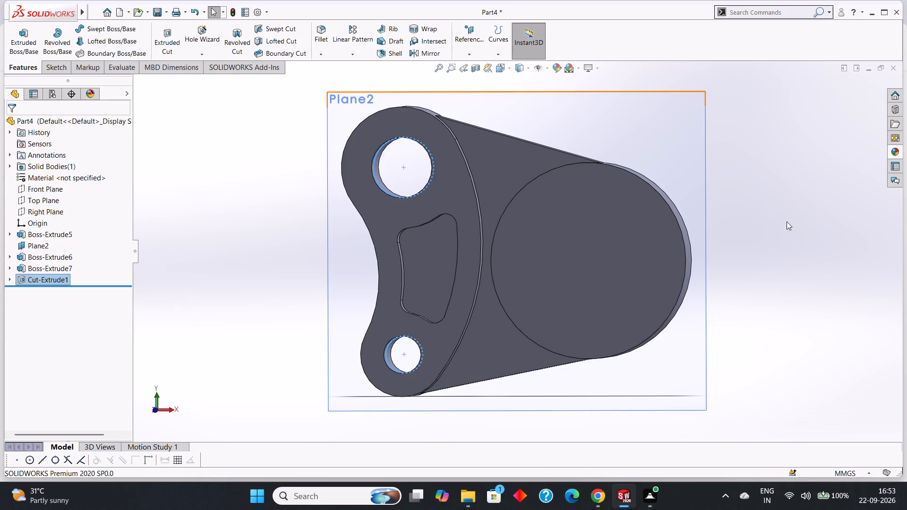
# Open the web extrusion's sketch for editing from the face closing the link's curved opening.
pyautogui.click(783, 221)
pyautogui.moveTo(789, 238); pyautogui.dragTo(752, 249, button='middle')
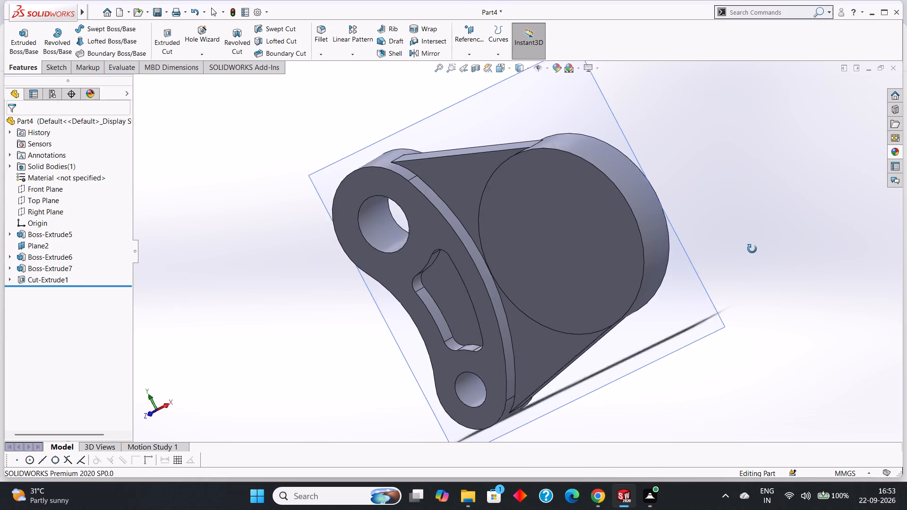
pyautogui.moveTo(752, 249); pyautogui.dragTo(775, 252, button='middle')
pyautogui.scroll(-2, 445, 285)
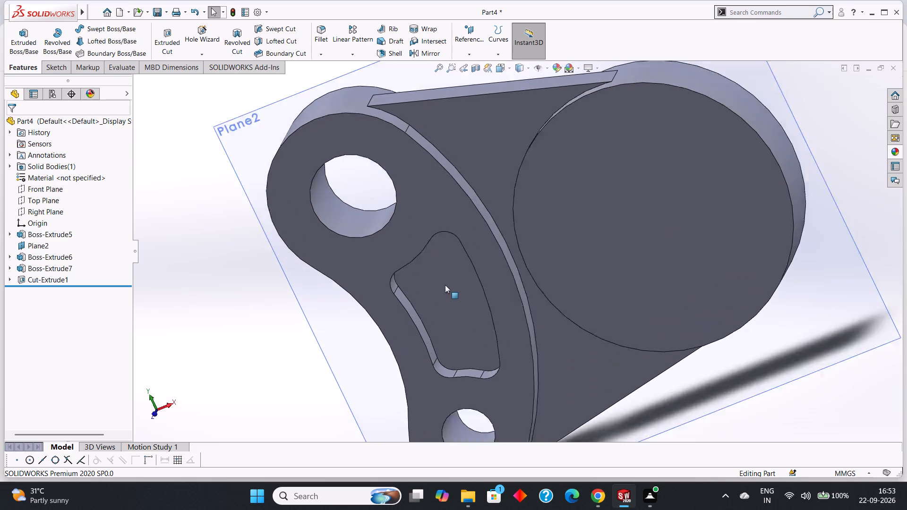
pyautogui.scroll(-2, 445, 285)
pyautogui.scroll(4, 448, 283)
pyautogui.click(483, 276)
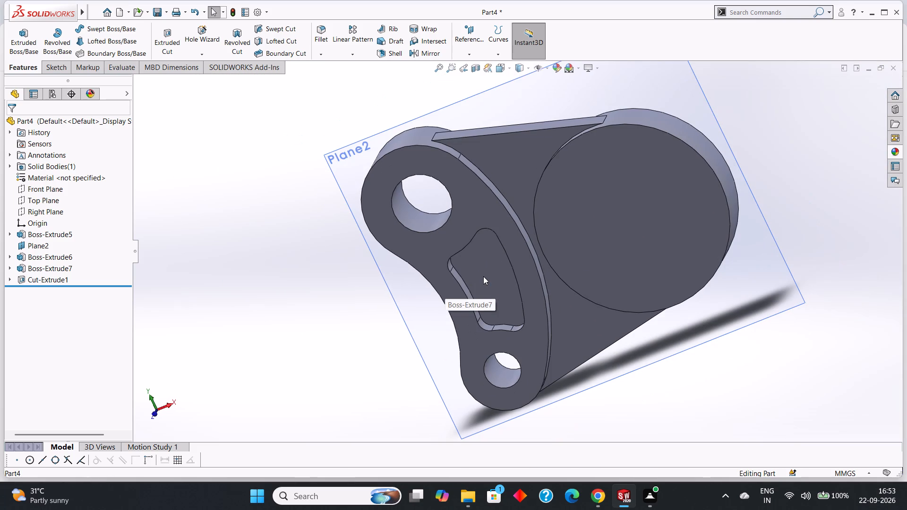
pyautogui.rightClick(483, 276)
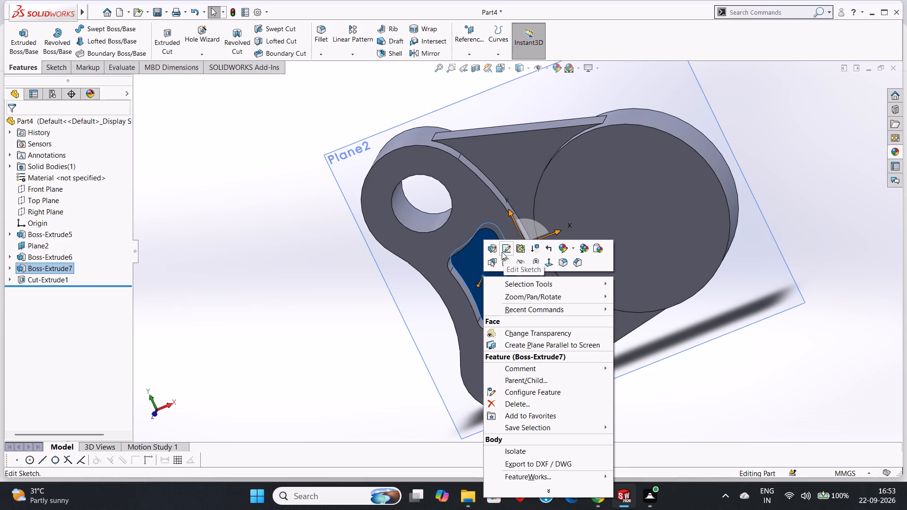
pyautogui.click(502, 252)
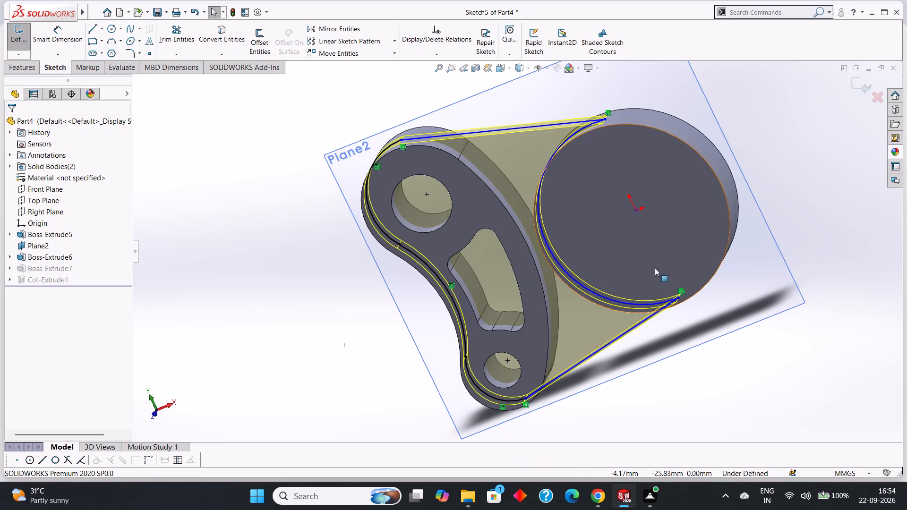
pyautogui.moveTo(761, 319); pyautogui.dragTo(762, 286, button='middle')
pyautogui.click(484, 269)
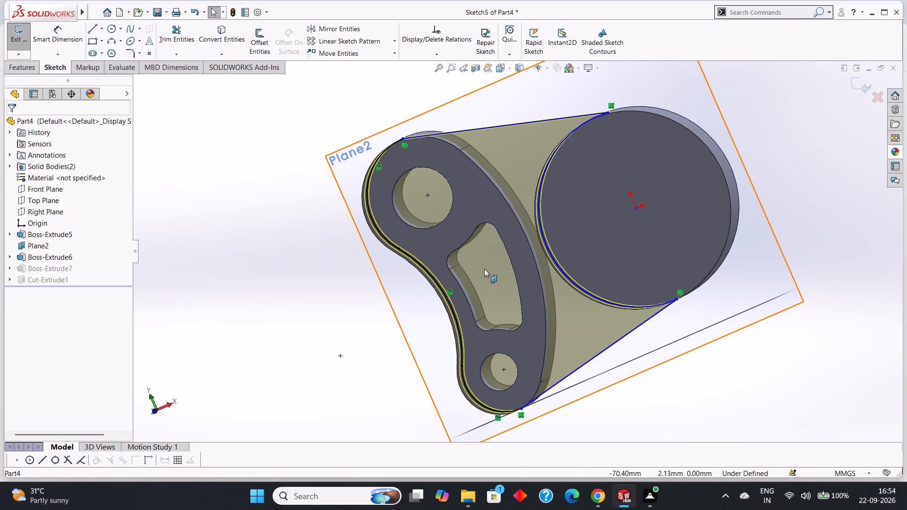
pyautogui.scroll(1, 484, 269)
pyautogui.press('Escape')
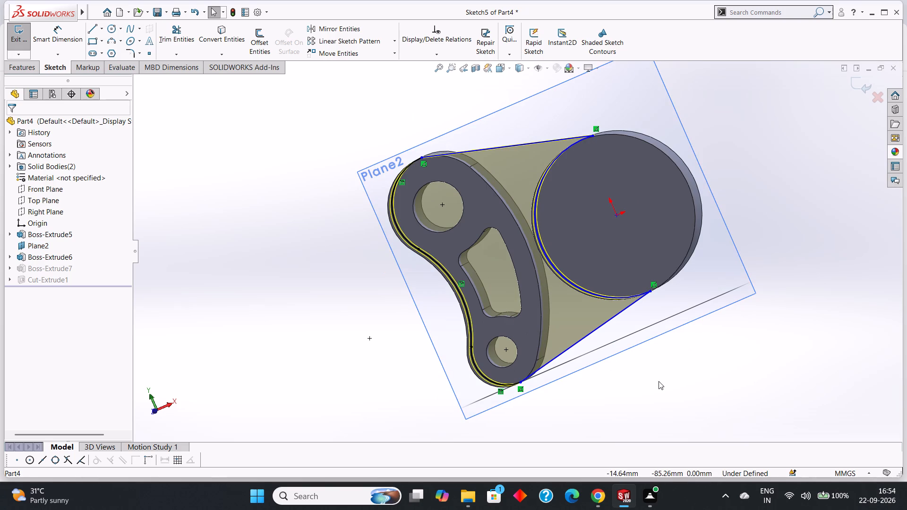
# Undo back through the hole cut, its circle sketch and the web extrusion to return to editing the web sketch.
pyautogui.hotkey('ctrl', 'z')
pyautogui.hotkey('ctrl', 'z')
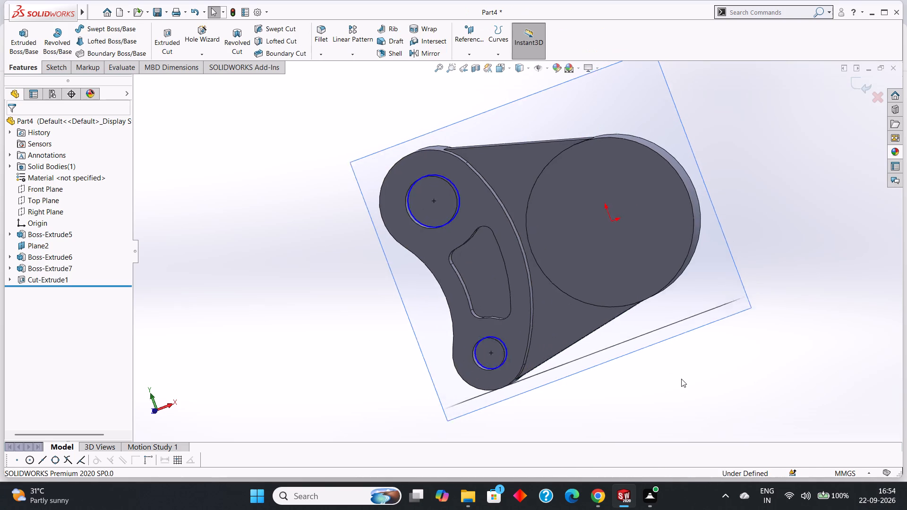
pyautogui.hotkey('ctrl', 'z')
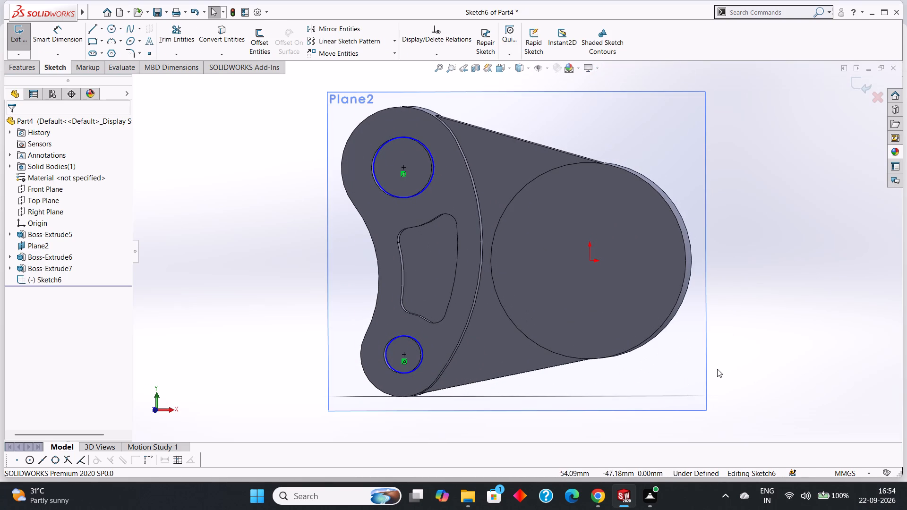
pyautogui.hotkey('ctrl', 'z')
pyautogui.hotkey('ctrl', 'z')
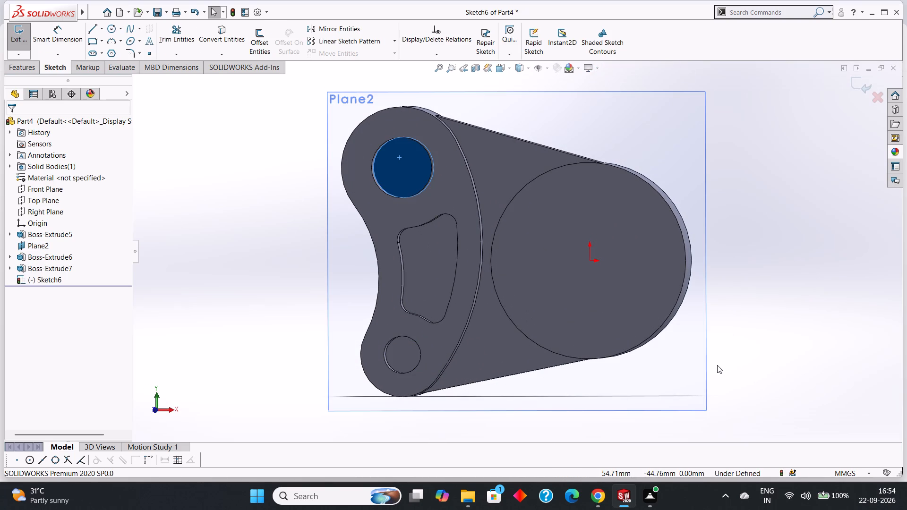
pyautogui.hotkey('ctrl', 'z')
pyautogui.hotkey('ctrl', 'z')
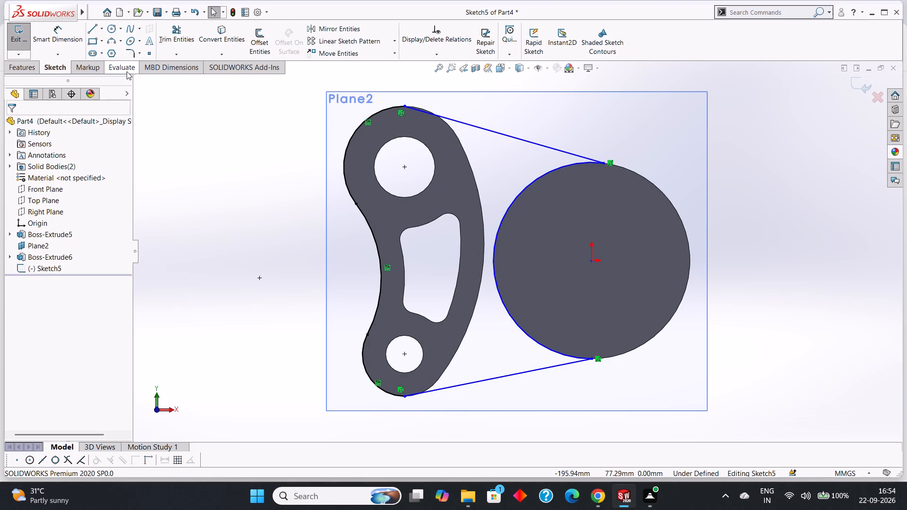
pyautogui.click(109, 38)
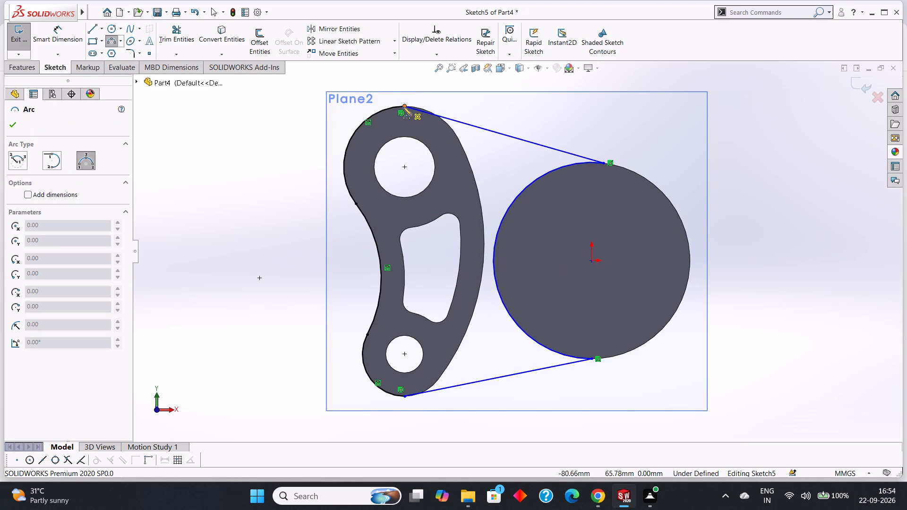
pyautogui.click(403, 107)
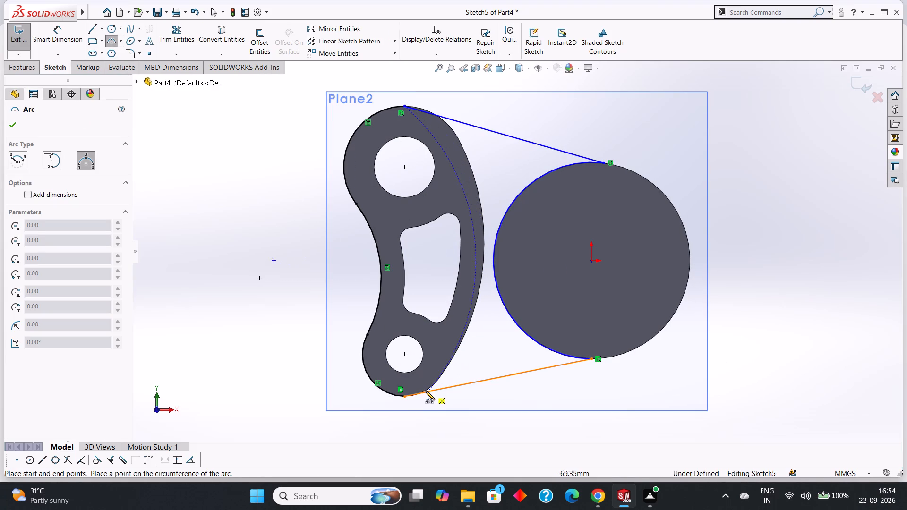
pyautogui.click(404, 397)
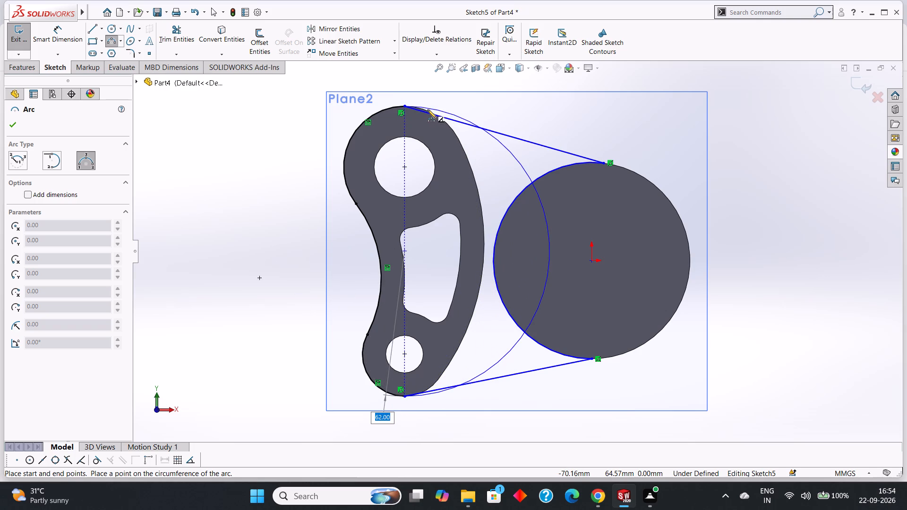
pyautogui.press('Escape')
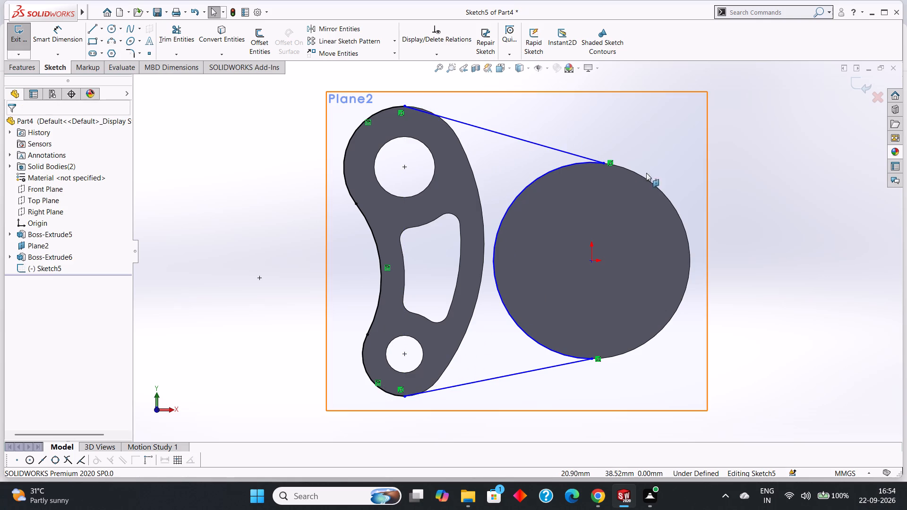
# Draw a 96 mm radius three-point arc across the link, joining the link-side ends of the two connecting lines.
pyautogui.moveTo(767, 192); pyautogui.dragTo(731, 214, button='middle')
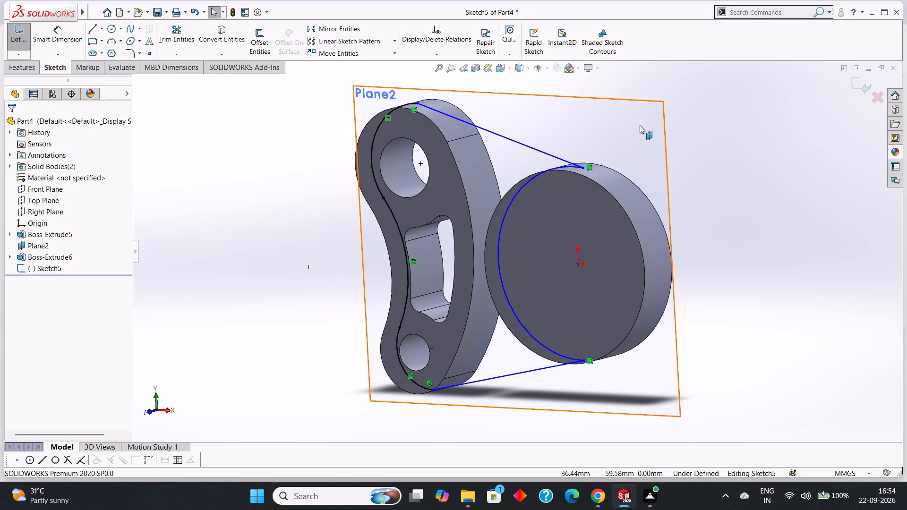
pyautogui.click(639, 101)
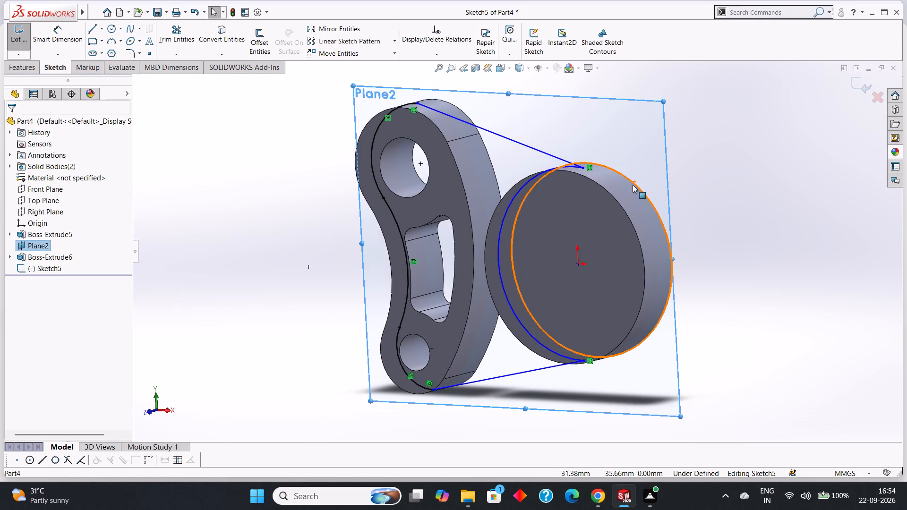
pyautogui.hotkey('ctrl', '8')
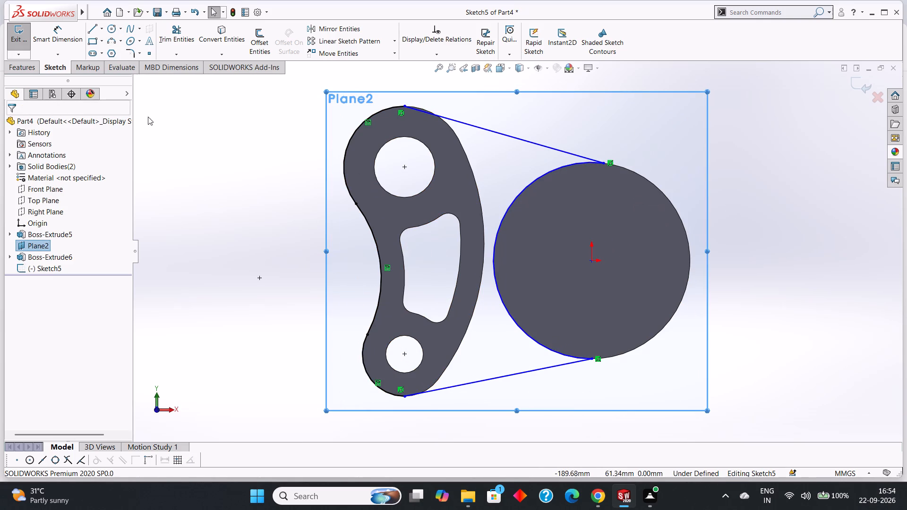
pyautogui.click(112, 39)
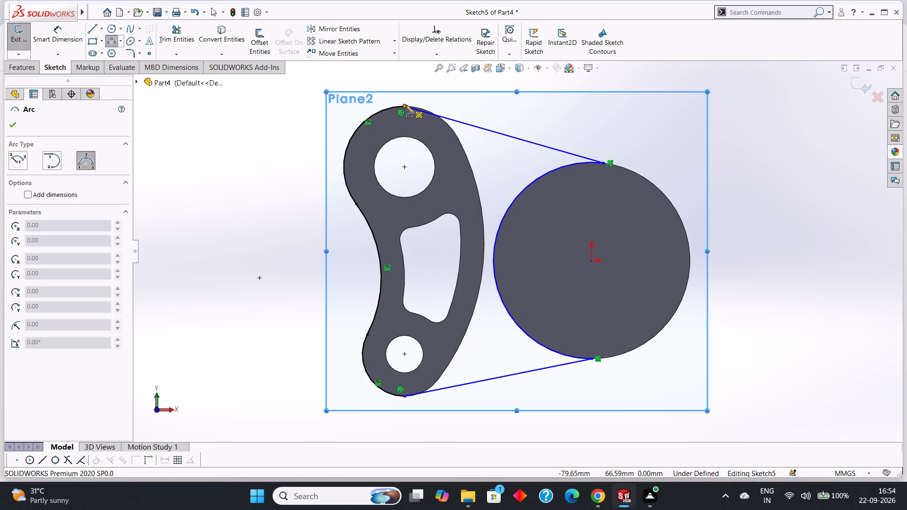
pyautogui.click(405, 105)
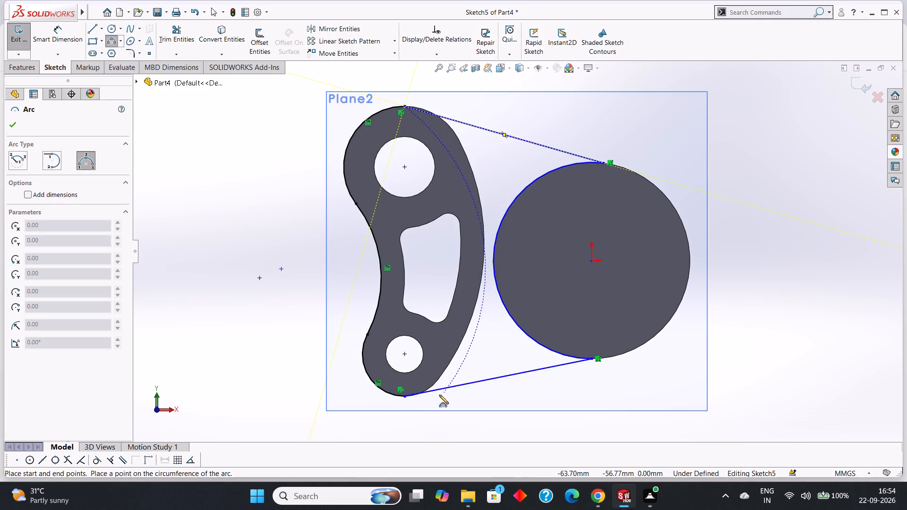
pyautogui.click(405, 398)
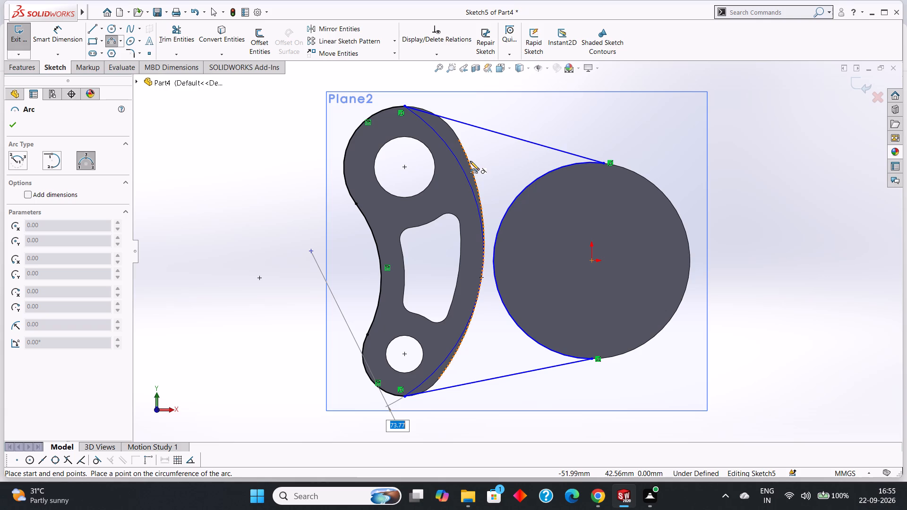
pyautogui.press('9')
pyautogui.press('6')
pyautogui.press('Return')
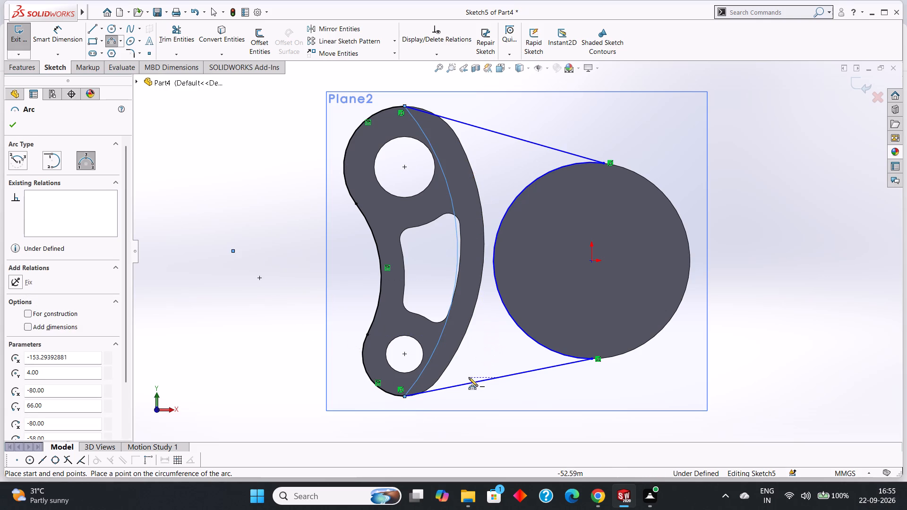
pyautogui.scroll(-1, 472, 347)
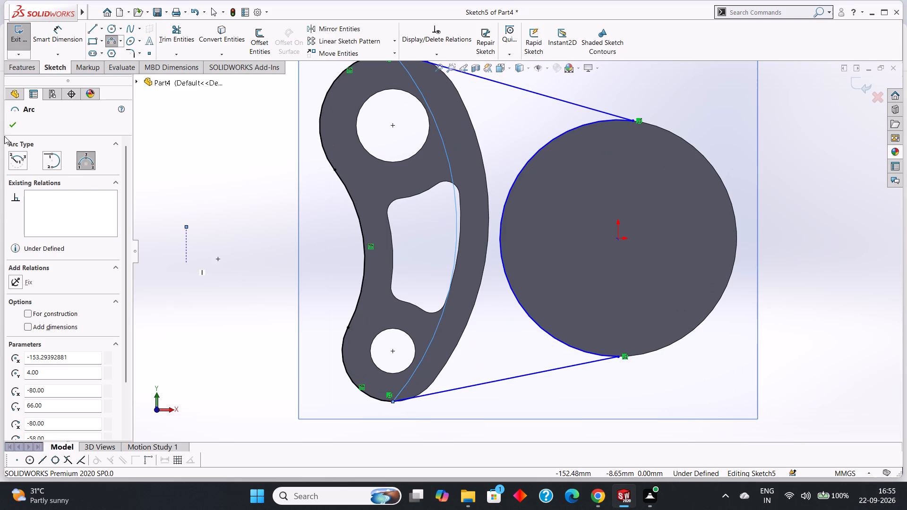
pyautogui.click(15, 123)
# Examine the web profile from several angles, checking how the new arc runs across the link and its curved opening.
pyautogui.scroll(2, 466, 172)
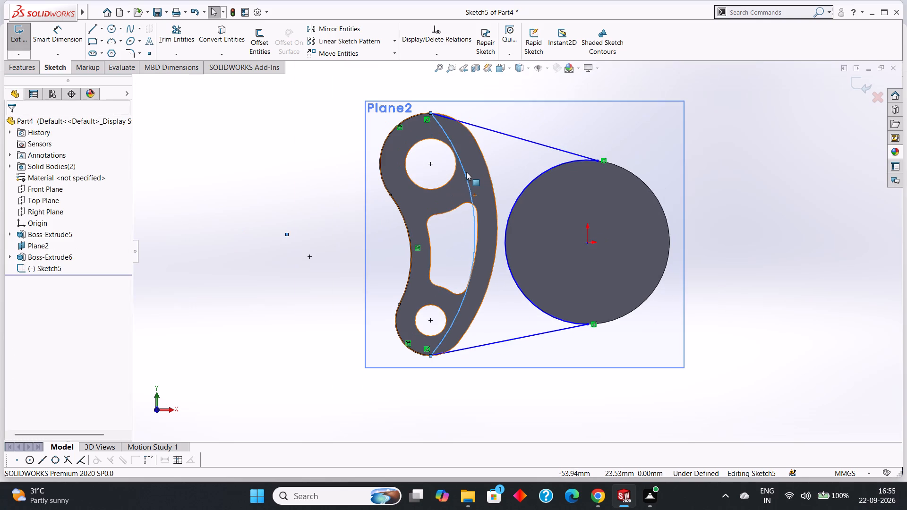
pyautogui.moveTo(790, 226); pyautogui.dragTo(738, 270, button='middle')
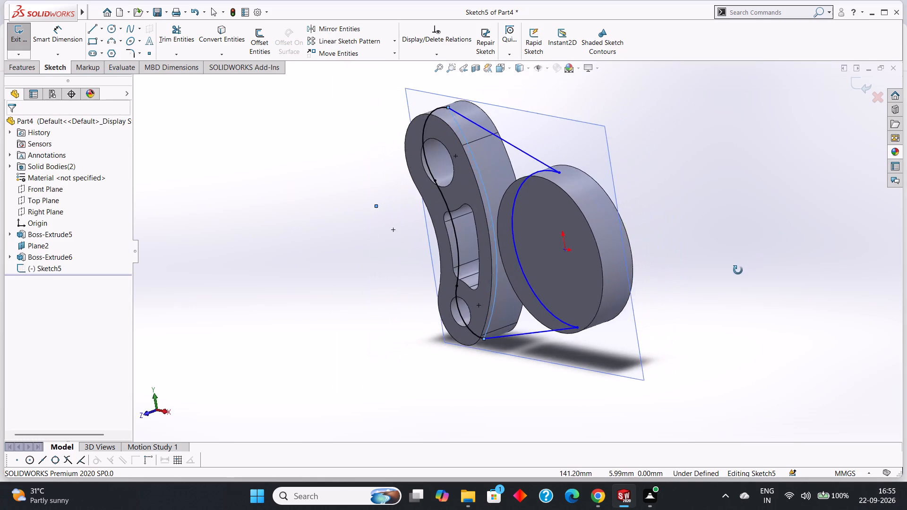
pyautogui.moveTo(738, 270); pyautogui.dragTo(794, 255, button='middle')
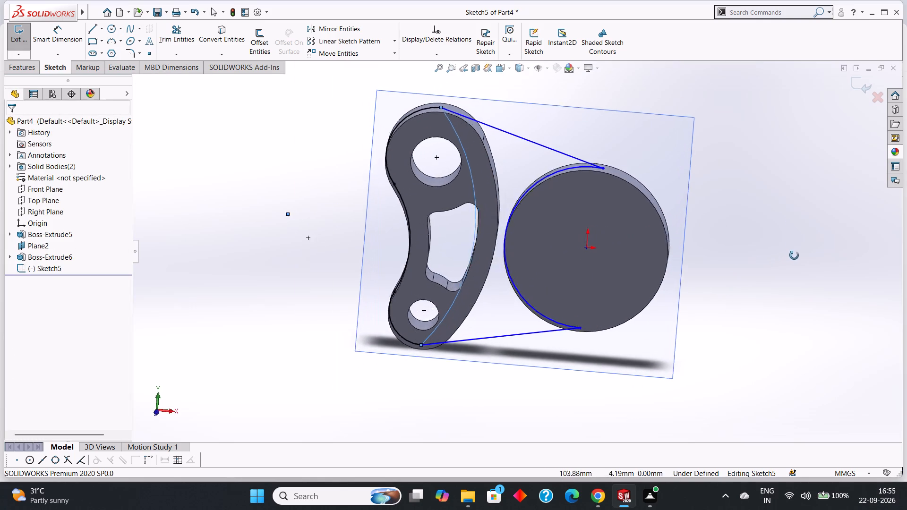
pyautogui.moveTo(794, 255); pyautogui.dragTo(752, 263, button='middle')
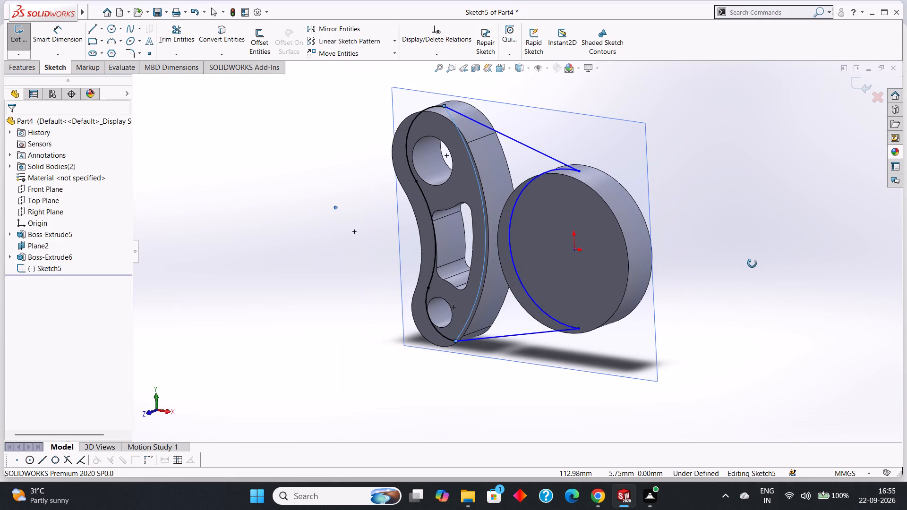
pyautogui.moveTo(752, 263); pyautogui.dragTo(762, 249, button='middle')
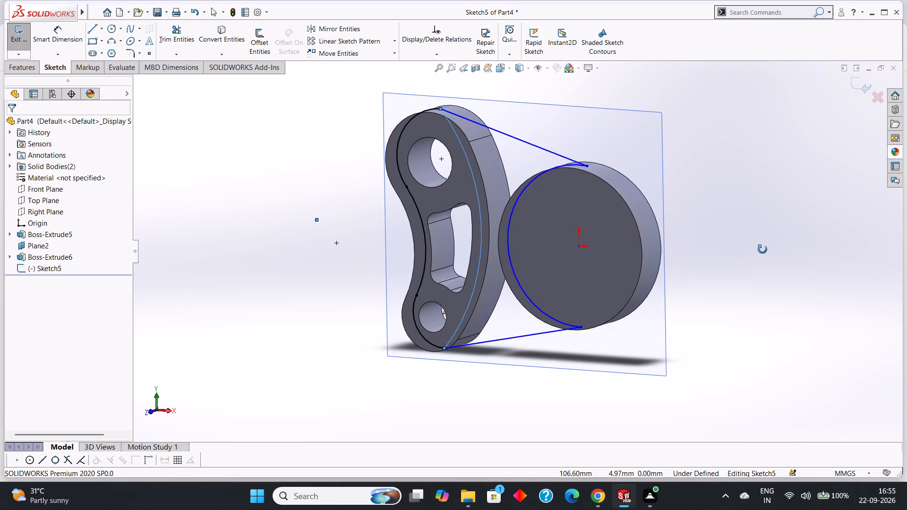
pyautogui.moveTo(762, 249); pyautogui.dragTo(764, 249, button='middle')
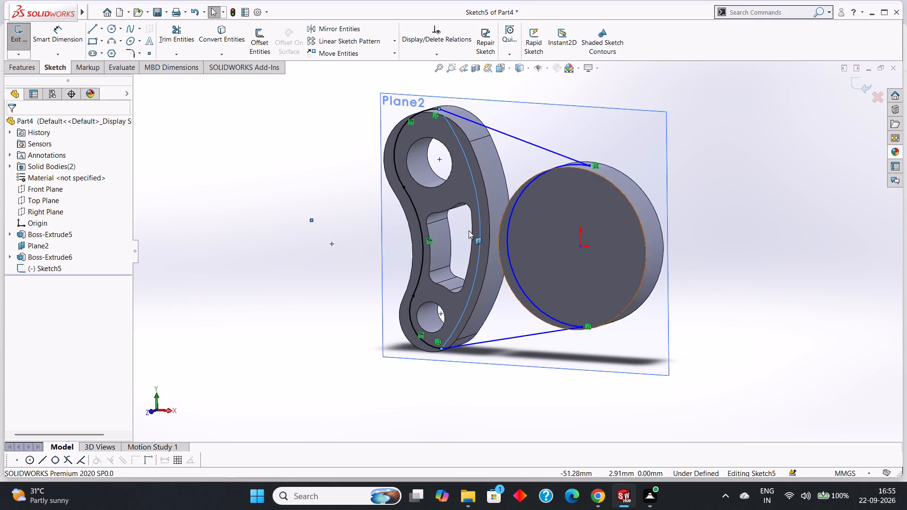
pyautogui.scroll(1, 489, 216)
pyautogui.scroll(1, 532, 231)
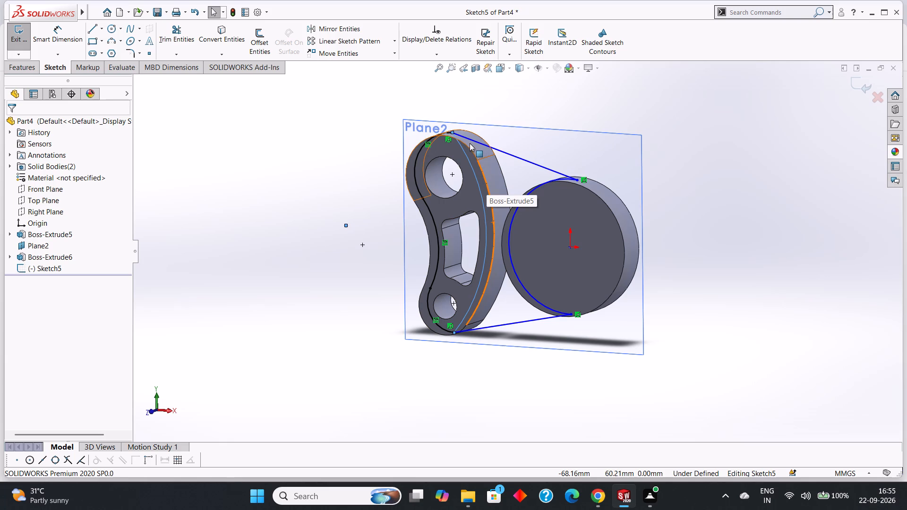
pyautogui.press('Escape')
pyautogui.press('Escape')
pyautogui.moveTo(704, 241); pyautogui.dragTo(719, 229, button='middle')
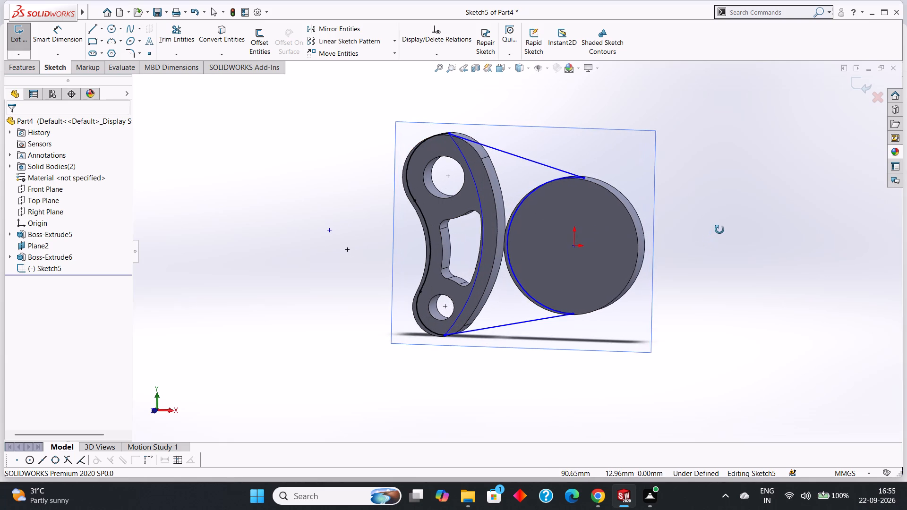
pyautogui.moveTo(719, 229); pyautogui.dragTo(732, 236, button='middle')
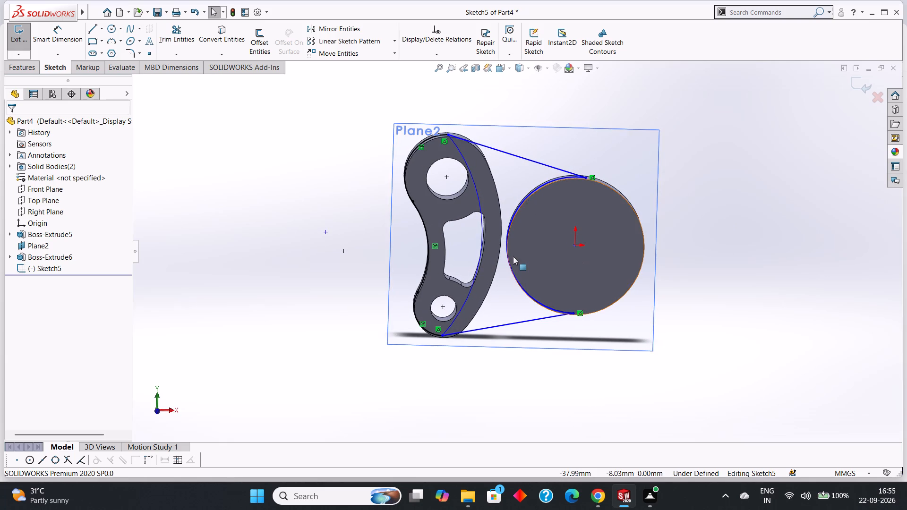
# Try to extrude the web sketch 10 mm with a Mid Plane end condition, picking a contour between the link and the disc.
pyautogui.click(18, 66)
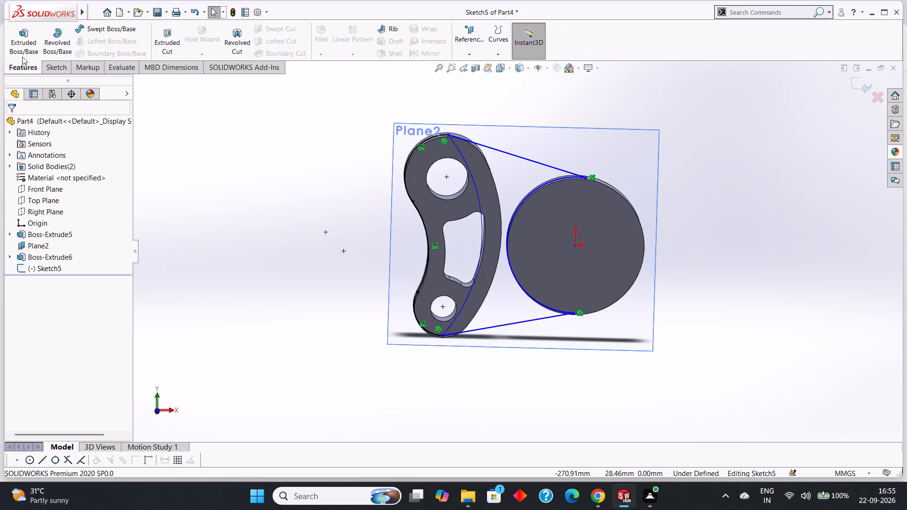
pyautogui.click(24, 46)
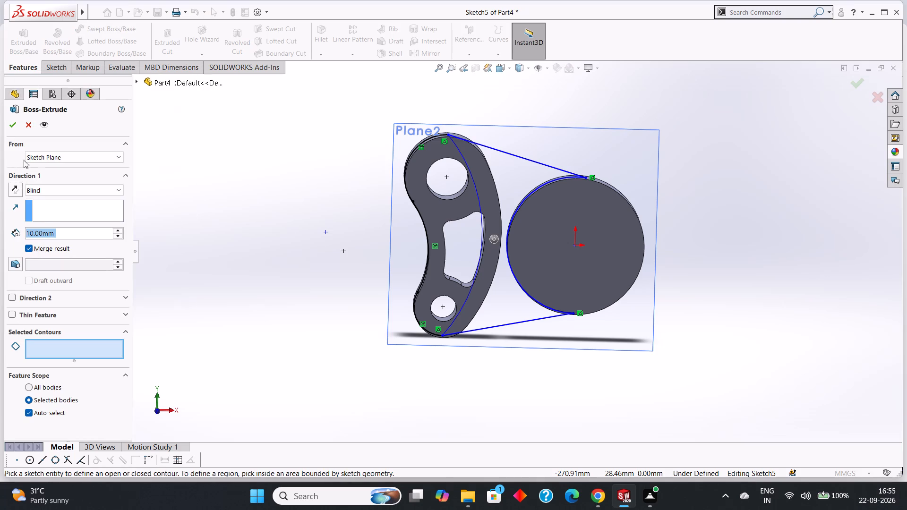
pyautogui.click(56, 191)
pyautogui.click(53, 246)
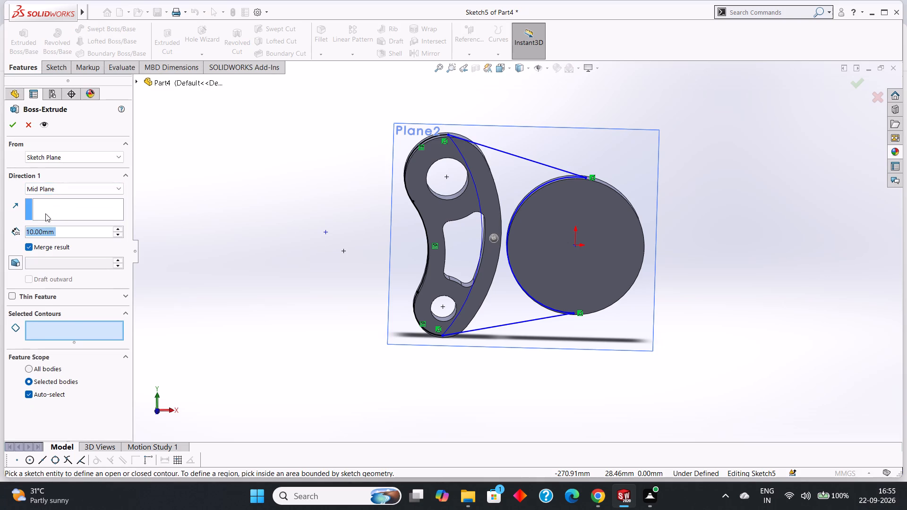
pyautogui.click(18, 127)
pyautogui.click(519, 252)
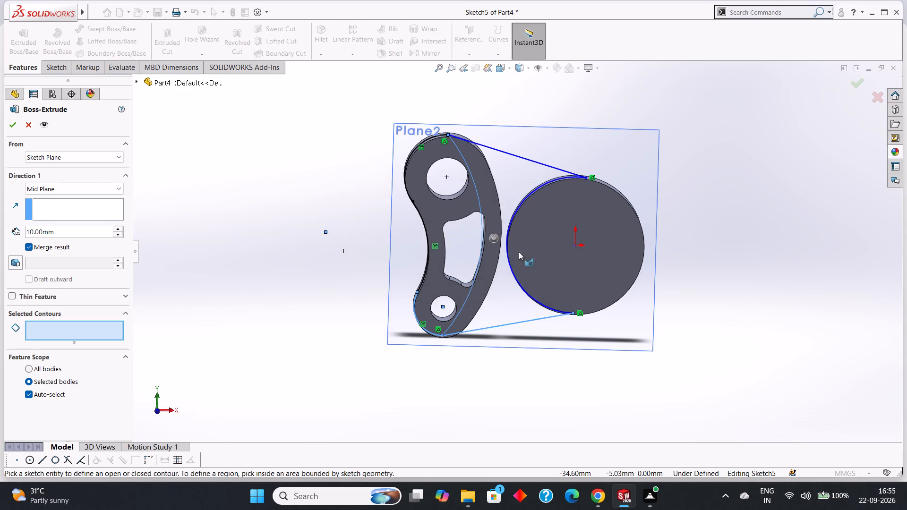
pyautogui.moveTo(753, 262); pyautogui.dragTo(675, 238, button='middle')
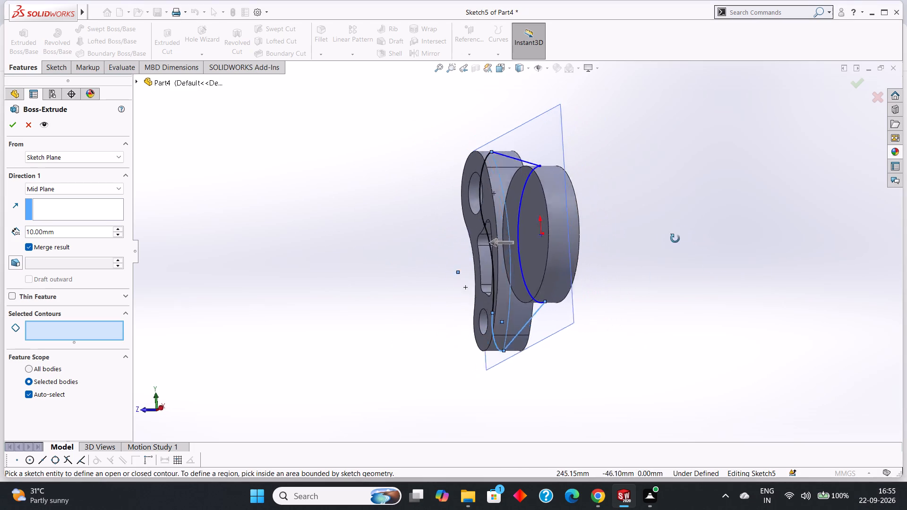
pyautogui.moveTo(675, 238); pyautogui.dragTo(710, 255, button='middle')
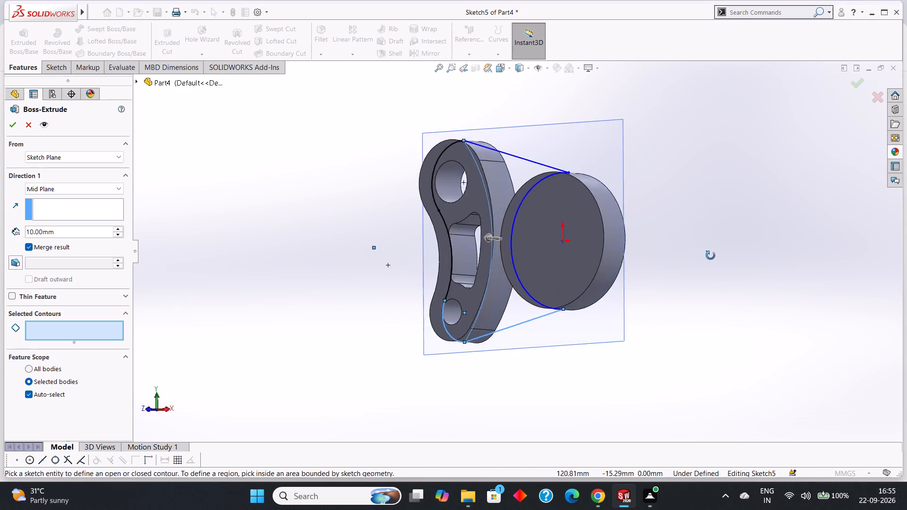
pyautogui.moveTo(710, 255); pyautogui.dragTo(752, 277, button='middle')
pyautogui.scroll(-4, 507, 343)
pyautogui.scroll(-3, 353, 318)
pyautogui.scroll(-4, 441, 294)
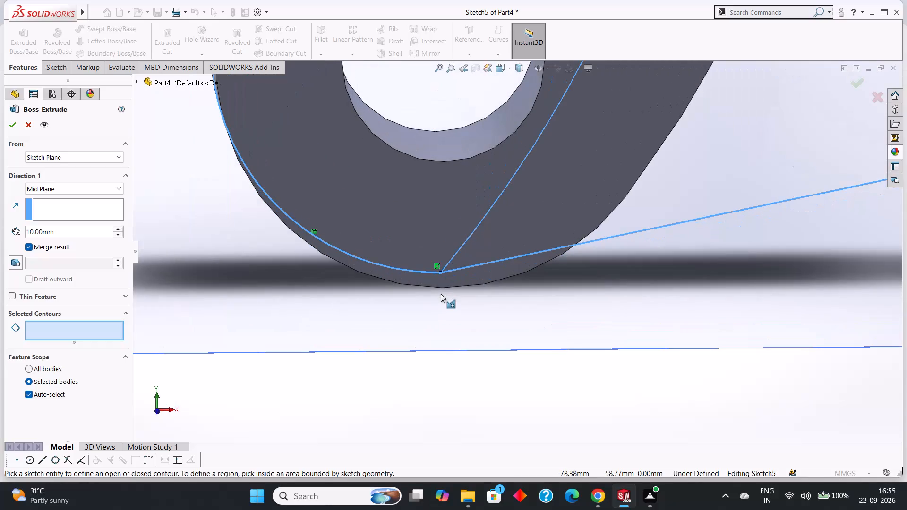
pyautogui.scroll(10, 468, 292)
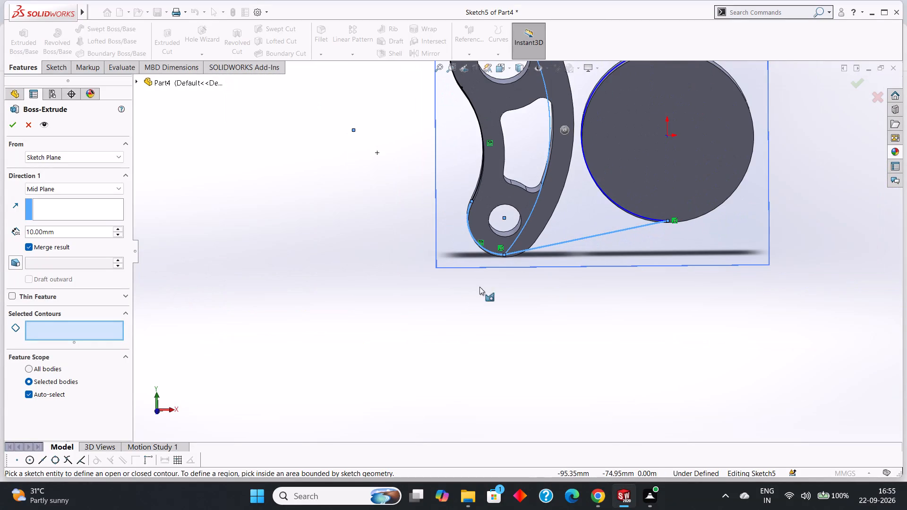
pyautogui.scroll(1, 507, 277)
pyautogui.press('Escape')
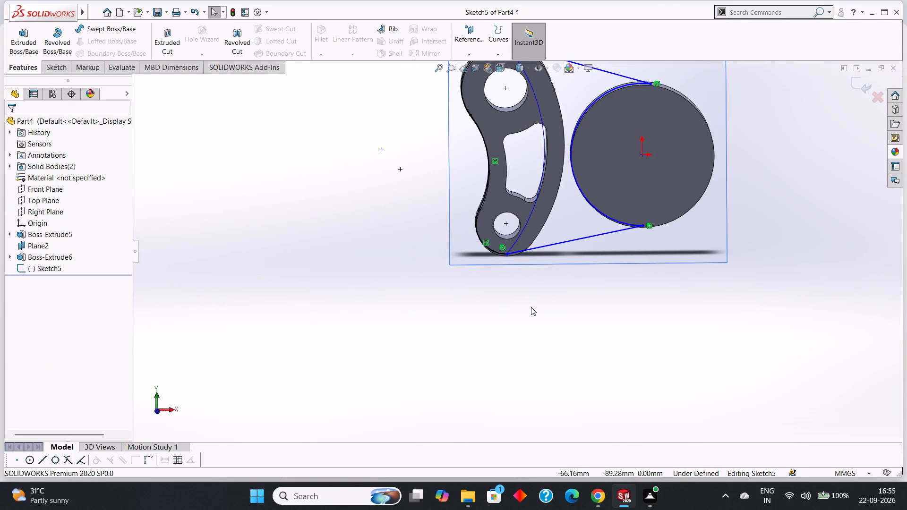
# Undo back through the 96 mm arc, the link's outline edges and the disc arc, leaving only the two connecting lines.
pyautogui.hotkey('ctrl', 'z')
pyautogui.hotkey('ctrl', 'z')
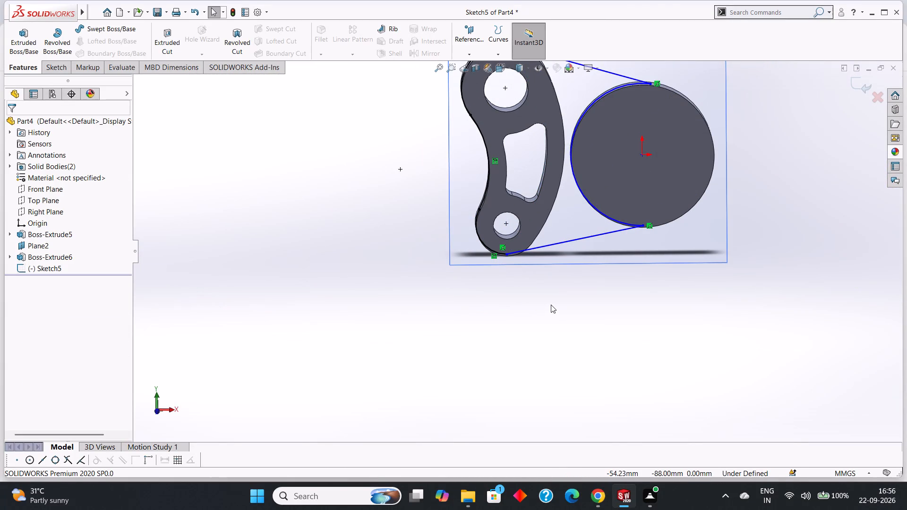
pyautogui.hotkey('ctrl', 'z')
pyautogui.hotkey('ctrl', 'z')
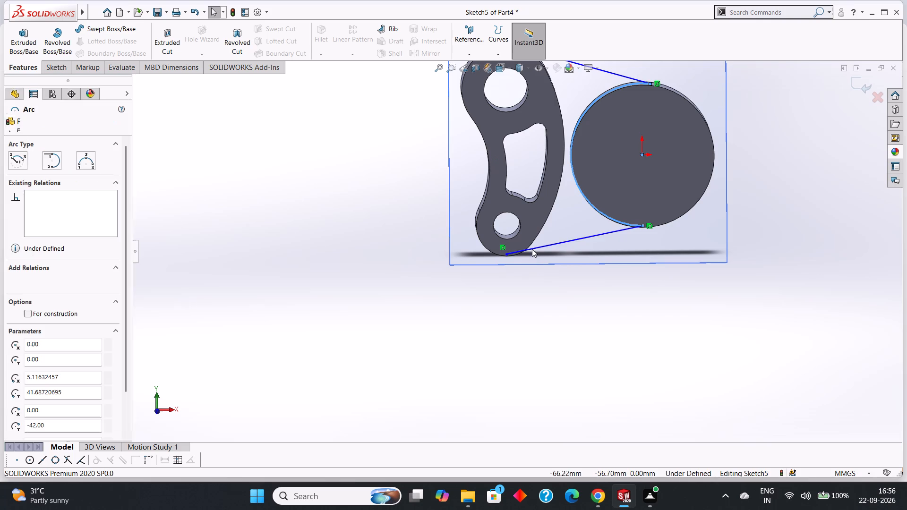
pyautogui.hotkey('ctrl', 'z')
pyautogui.keyDown('ctrl'); pyautogui.scroll(3, 556, 248); pyautogui.keyUp('ctrl')
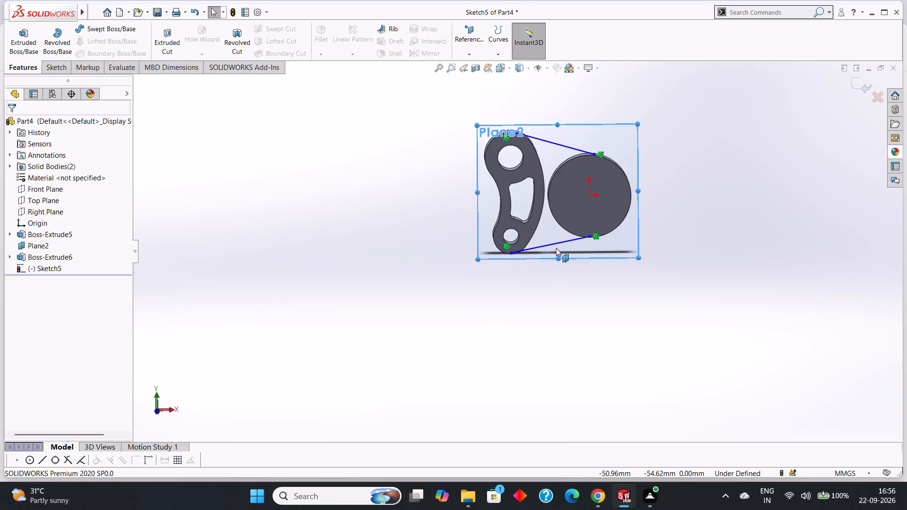
# Undo the lower connecting line, leaving only the upper line between the link and the disc.
pyautogui.scroll(2, 556, 248)
pyautogui.hotkey('ctrl', 'z')
pyautogui.scroll(-3, 528, 241)
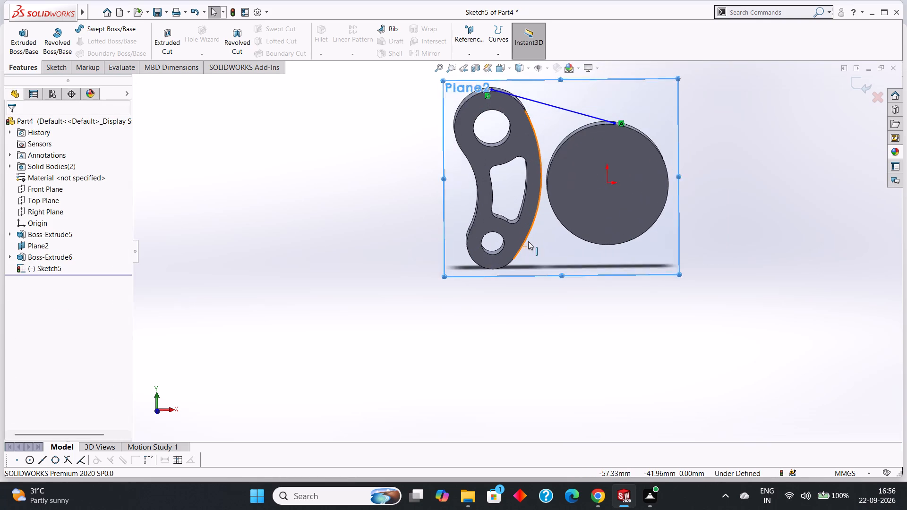
pyautogui.scroll(-2, 528, 241)
pyautogui.scroll(2, 681, 276)
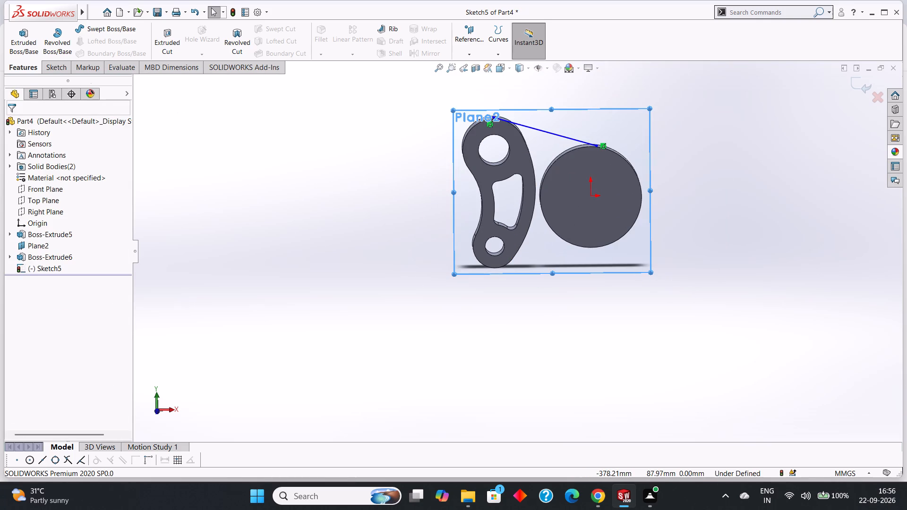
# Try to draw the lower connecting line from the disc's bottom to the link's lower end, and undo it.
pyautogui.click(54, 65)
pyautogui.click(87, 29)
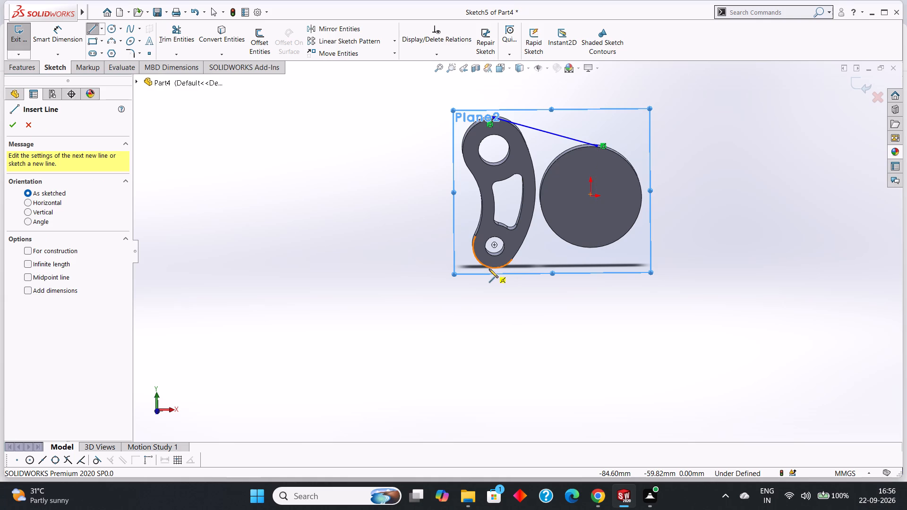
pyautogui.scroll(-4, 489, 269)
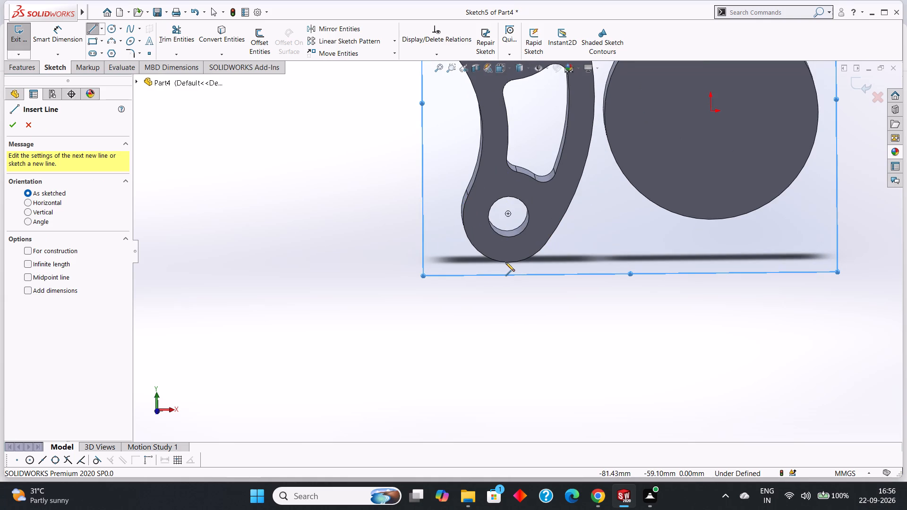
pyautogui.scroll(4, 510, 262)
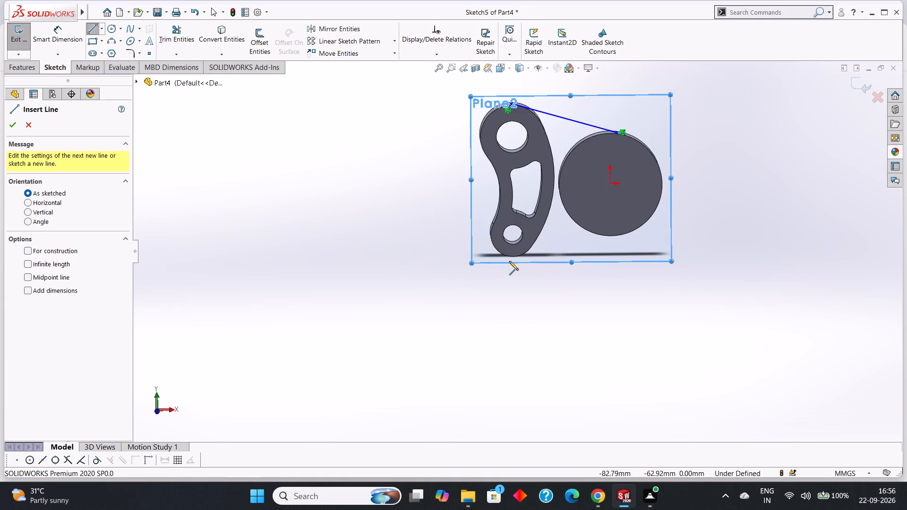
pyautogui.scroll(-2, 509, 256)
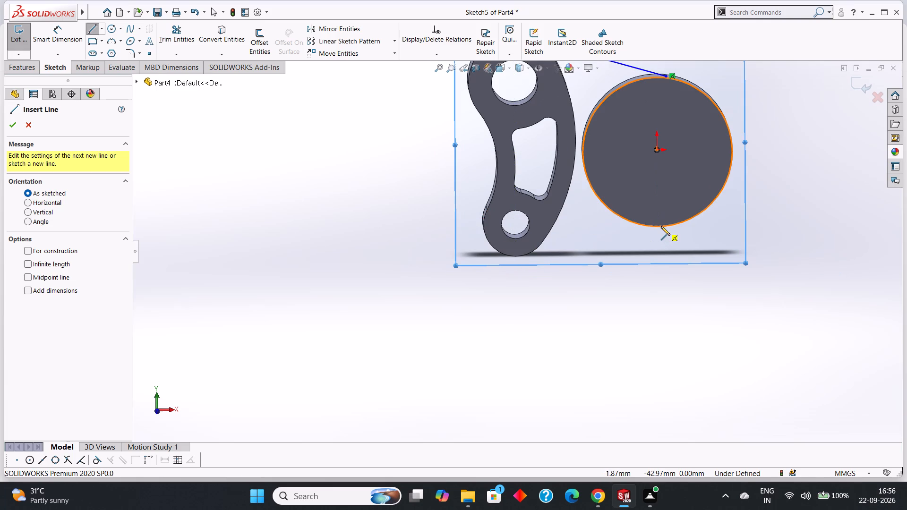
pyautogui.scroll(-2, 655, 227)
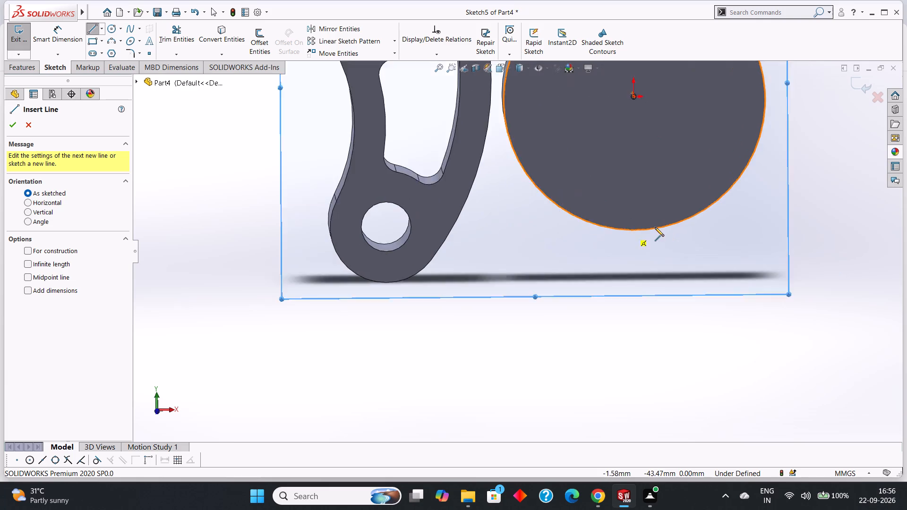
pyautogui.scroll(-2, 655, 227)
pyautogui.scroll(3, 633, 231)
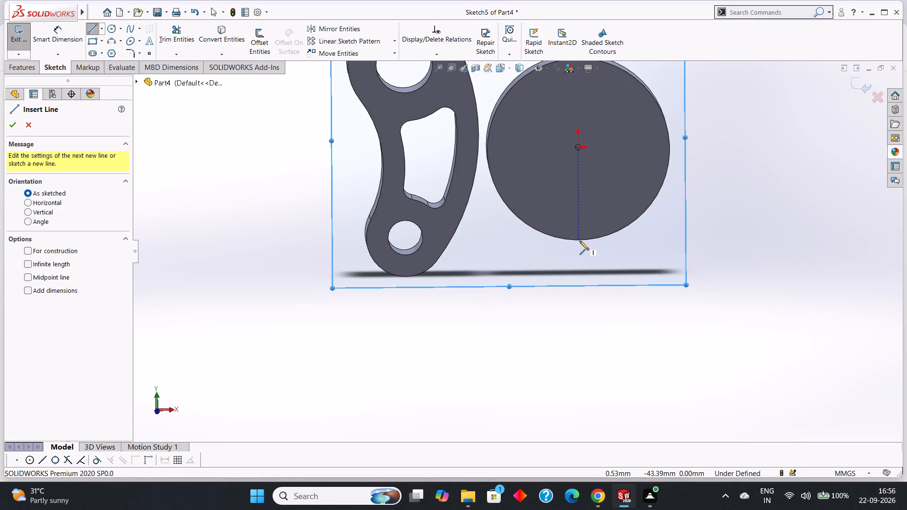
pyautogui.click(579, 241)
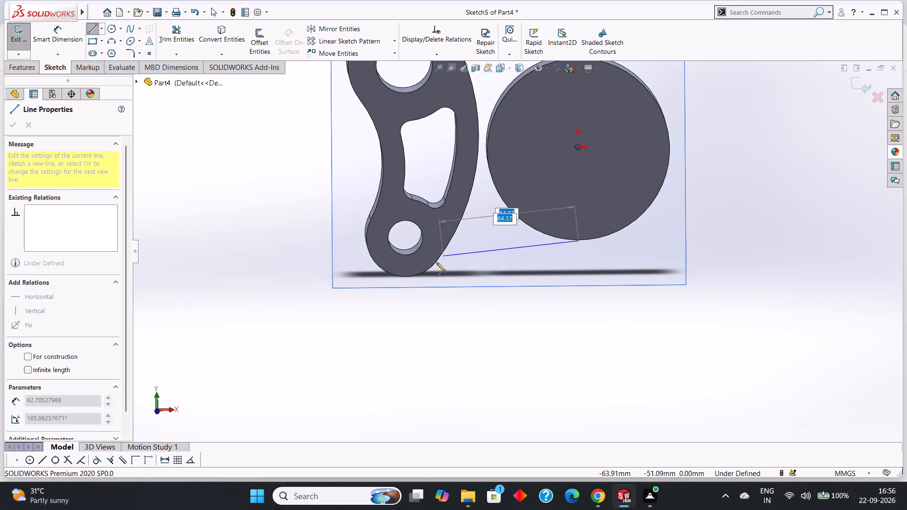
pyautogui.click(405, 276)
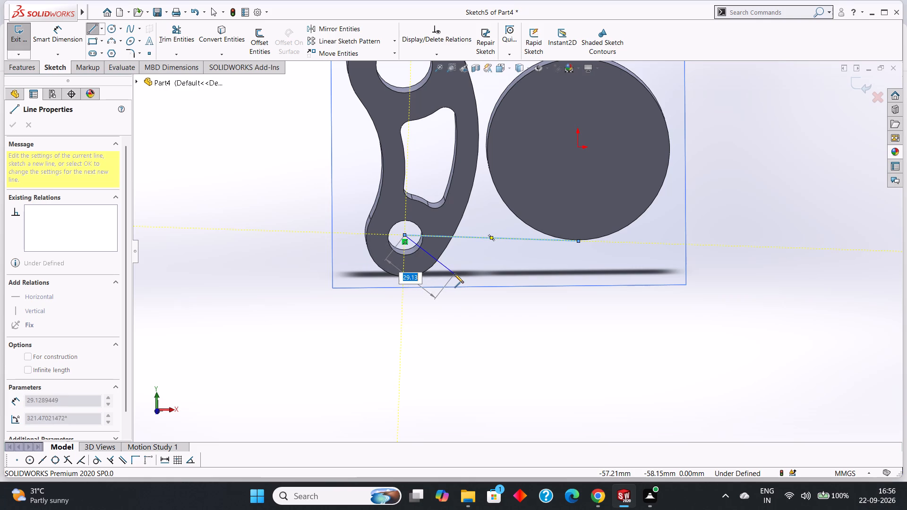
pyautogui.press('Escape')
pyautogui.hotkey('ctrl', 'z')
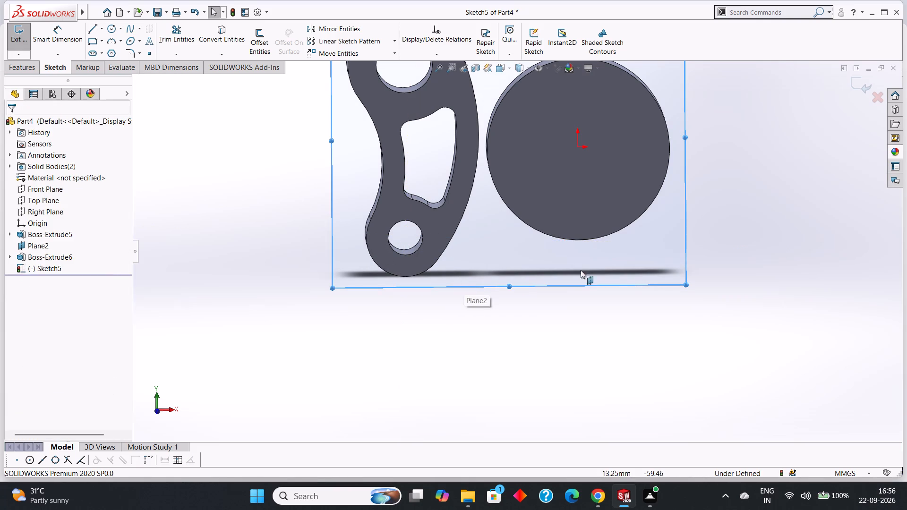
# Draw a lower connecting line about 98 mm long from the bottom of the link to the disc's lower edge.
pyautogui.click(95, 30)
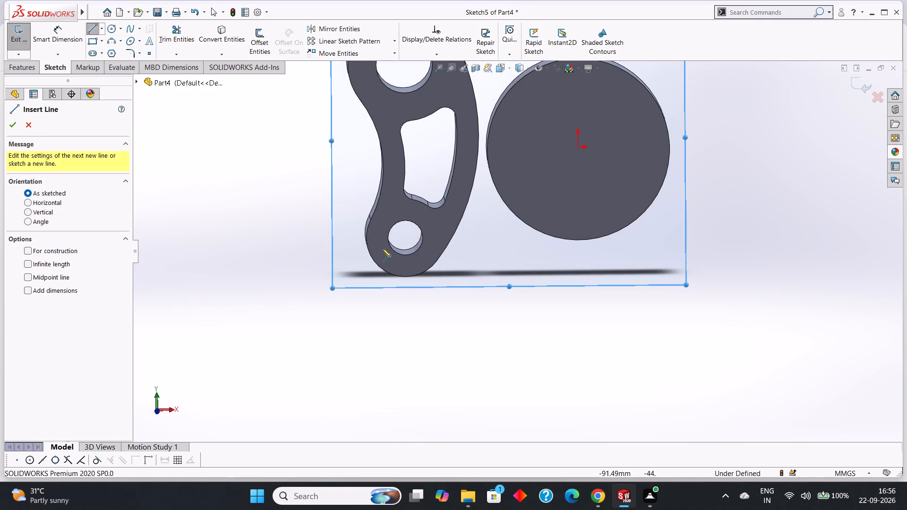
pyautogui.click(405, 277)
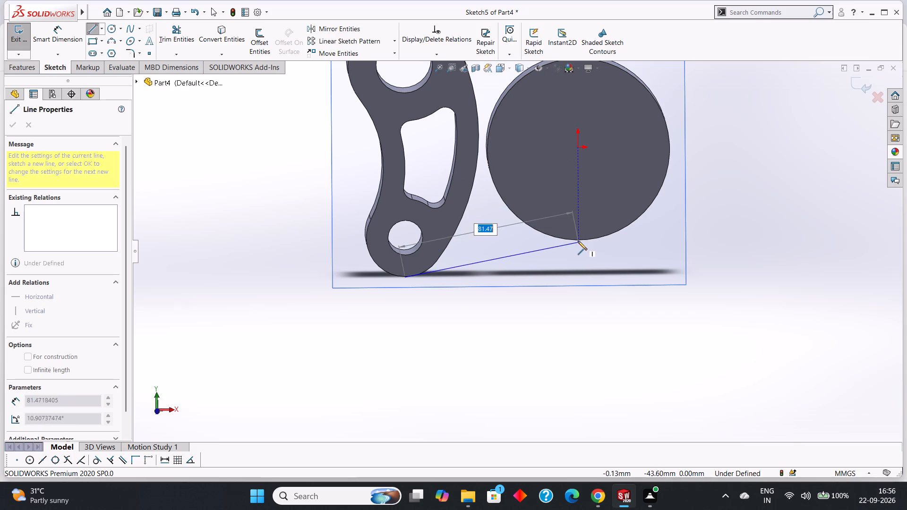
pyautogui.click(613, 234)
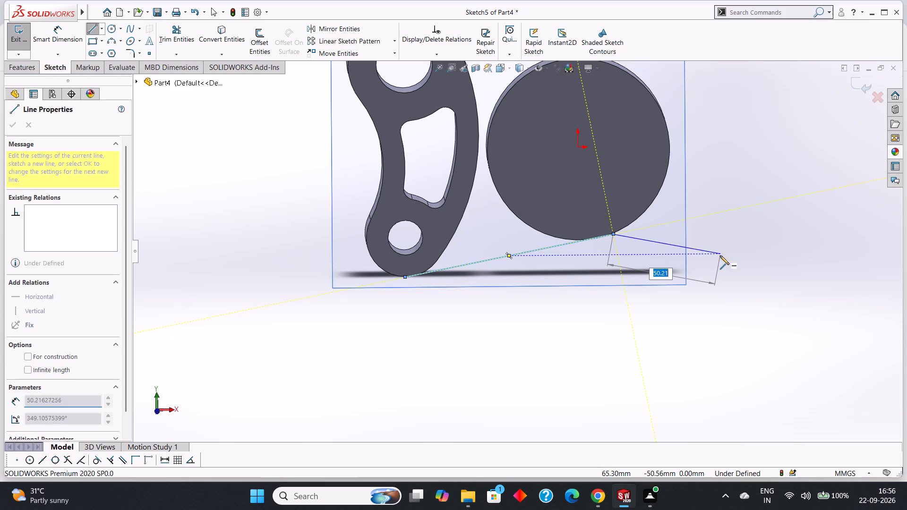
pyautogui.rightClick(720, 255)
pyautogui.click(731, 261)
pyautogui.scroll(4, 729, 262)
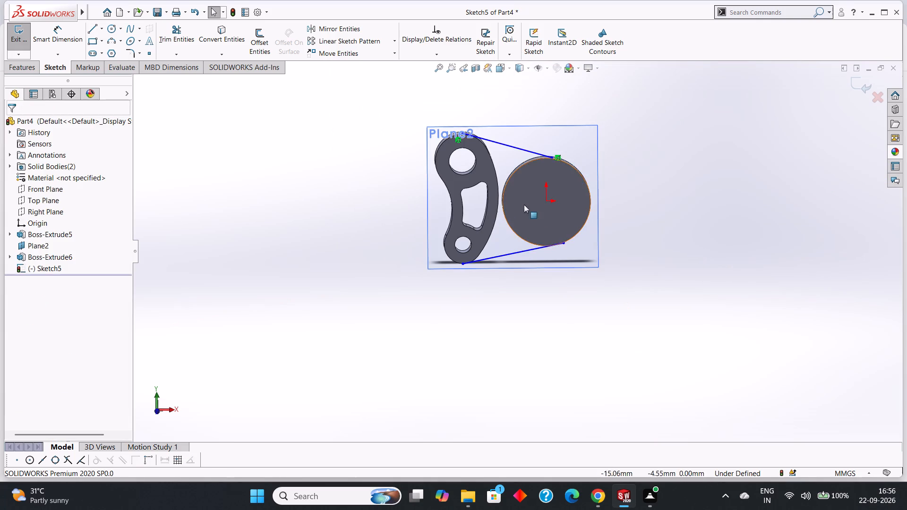
# Examine how the lower line meets the link and disc edges, close up, at an angle and normal to Plane2.
pyautogui.scroll(-3, 501, 239)
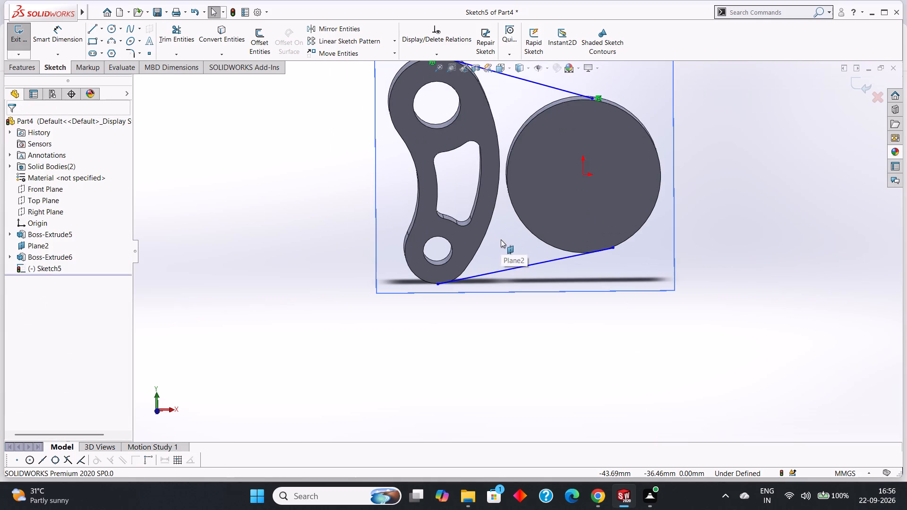
pyautogui.scroll(-1, 501, 239)
pyautogui.scroll(-4, 438, 285)
pyautogui.scroll(4, 471, 309)
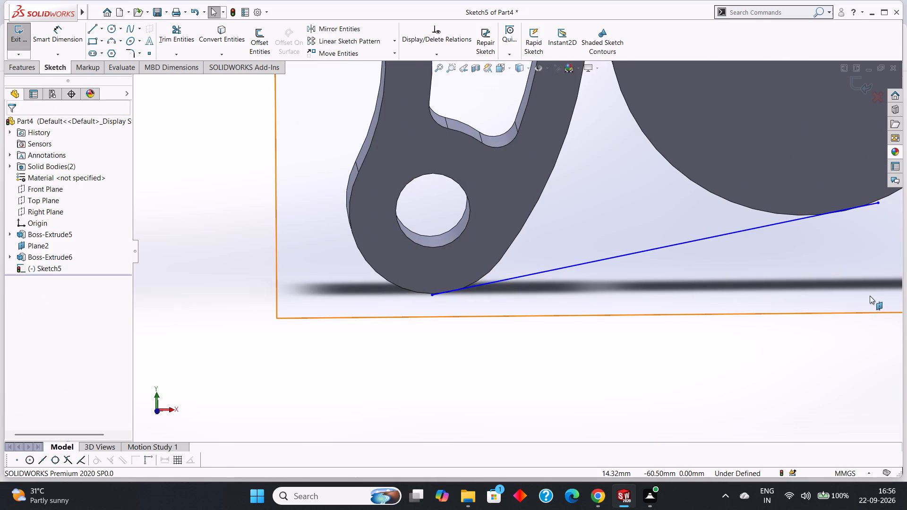
pyautogui.scroll(3, 870, 296)
pyautogui.moveTo(871, 277); pyautogui.dragTo(806, 326, button='middle')
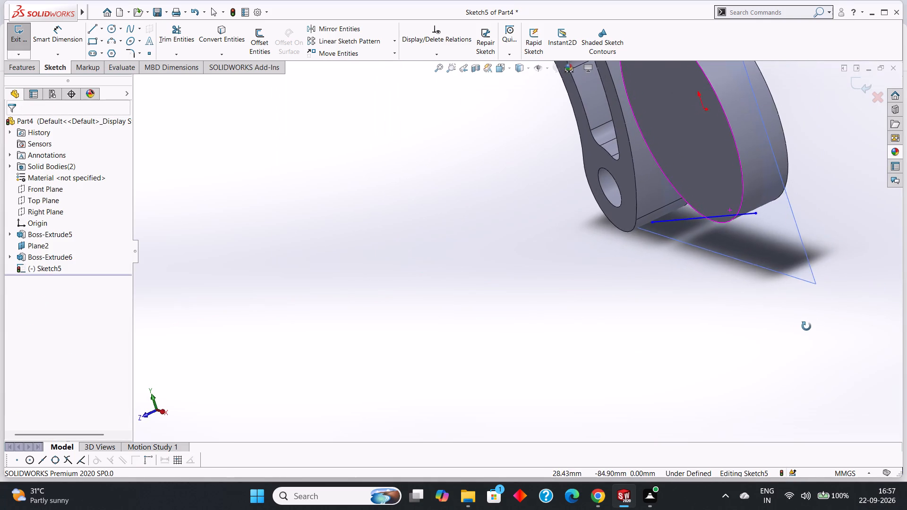
pyautogui.moveTo(806, 326); pyautogui.dragTo(808, 325, button='middle')
pyautogui.scroll(4, 808, 325)
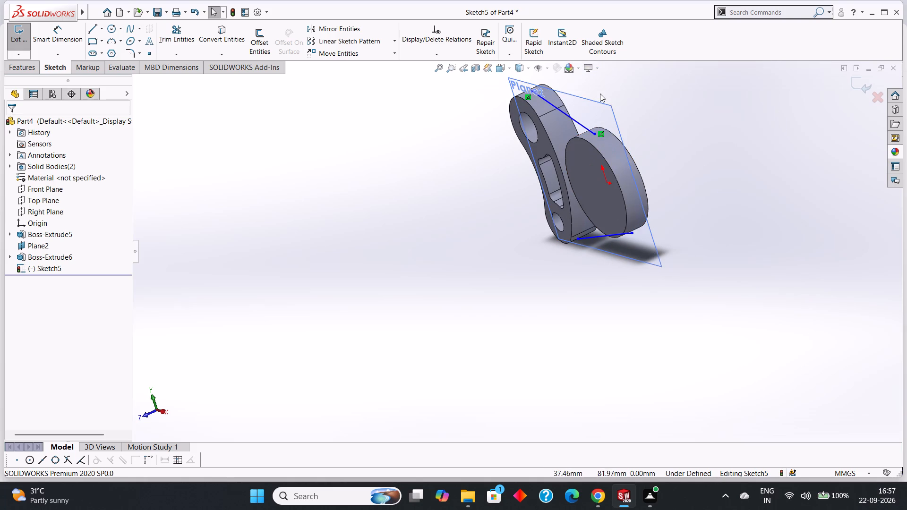
pyautogui.click(602, 102)
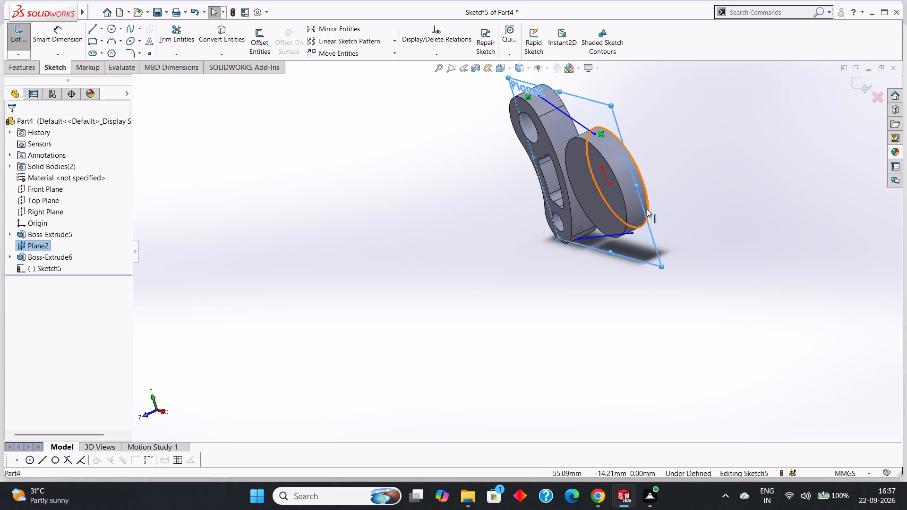
pyautogui.hotkey('ctrl', '8')
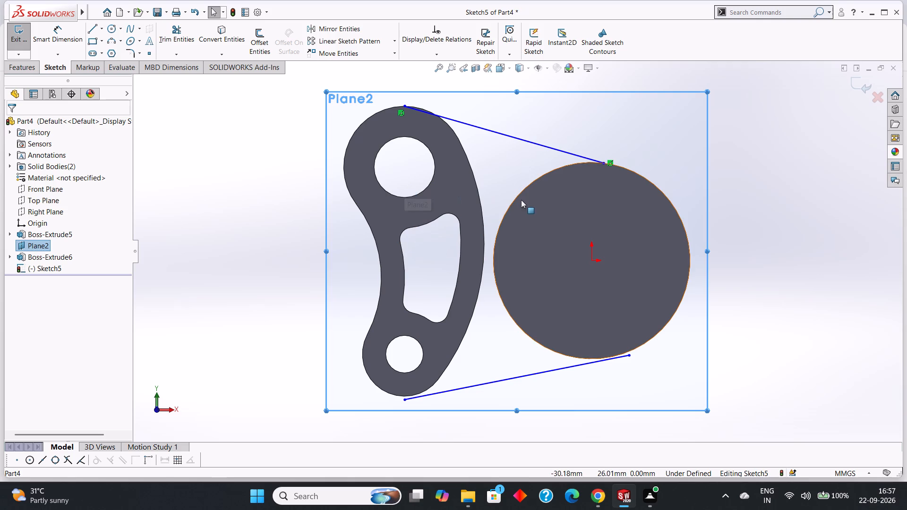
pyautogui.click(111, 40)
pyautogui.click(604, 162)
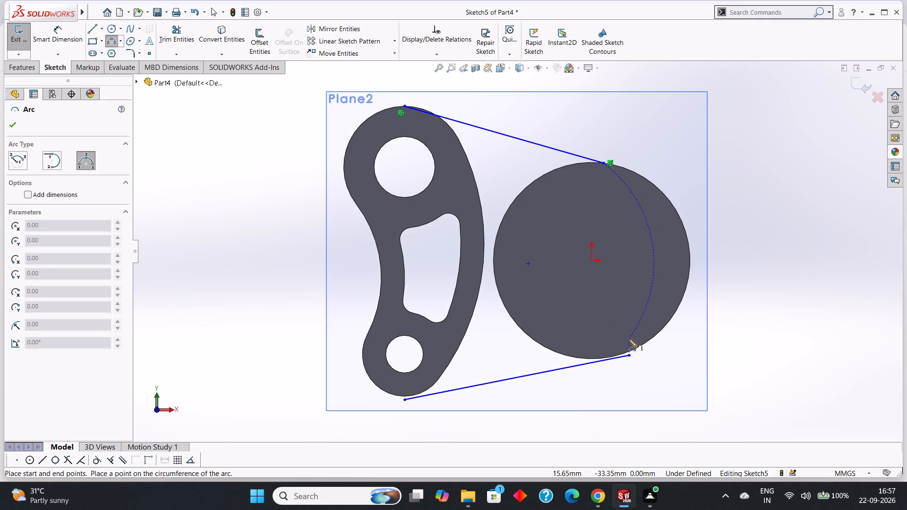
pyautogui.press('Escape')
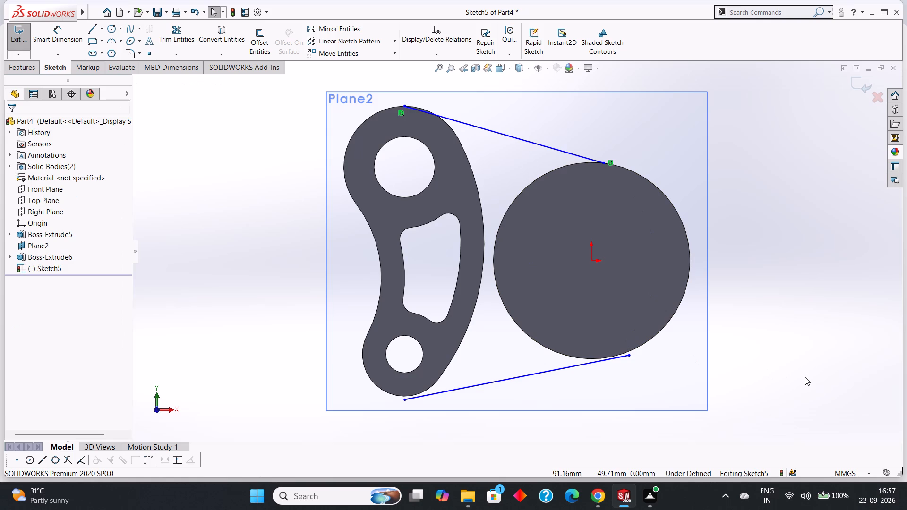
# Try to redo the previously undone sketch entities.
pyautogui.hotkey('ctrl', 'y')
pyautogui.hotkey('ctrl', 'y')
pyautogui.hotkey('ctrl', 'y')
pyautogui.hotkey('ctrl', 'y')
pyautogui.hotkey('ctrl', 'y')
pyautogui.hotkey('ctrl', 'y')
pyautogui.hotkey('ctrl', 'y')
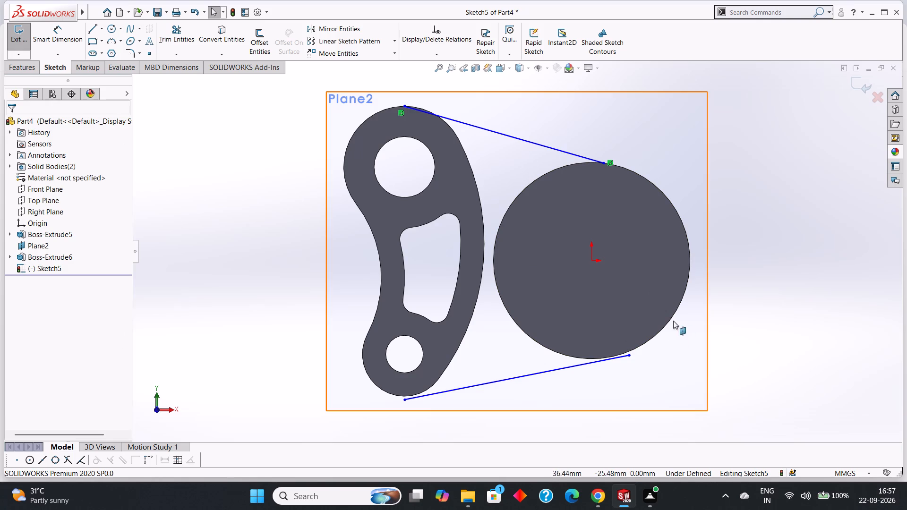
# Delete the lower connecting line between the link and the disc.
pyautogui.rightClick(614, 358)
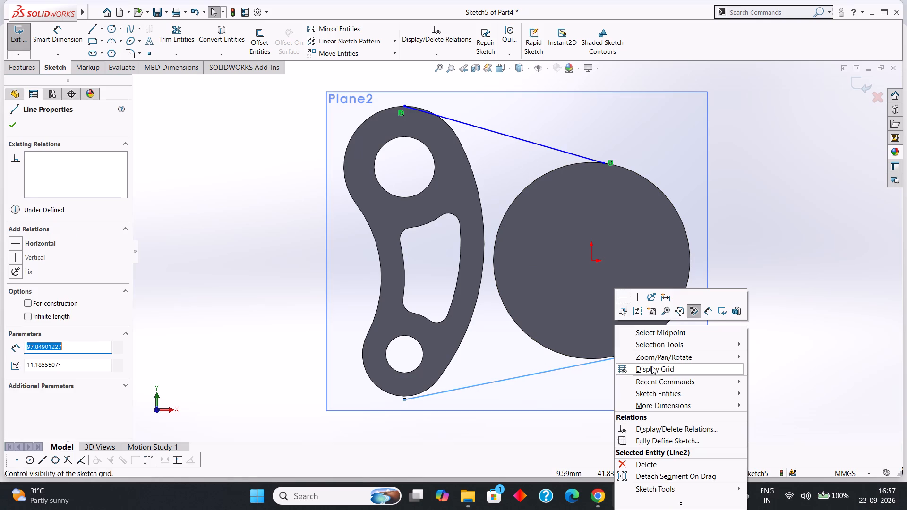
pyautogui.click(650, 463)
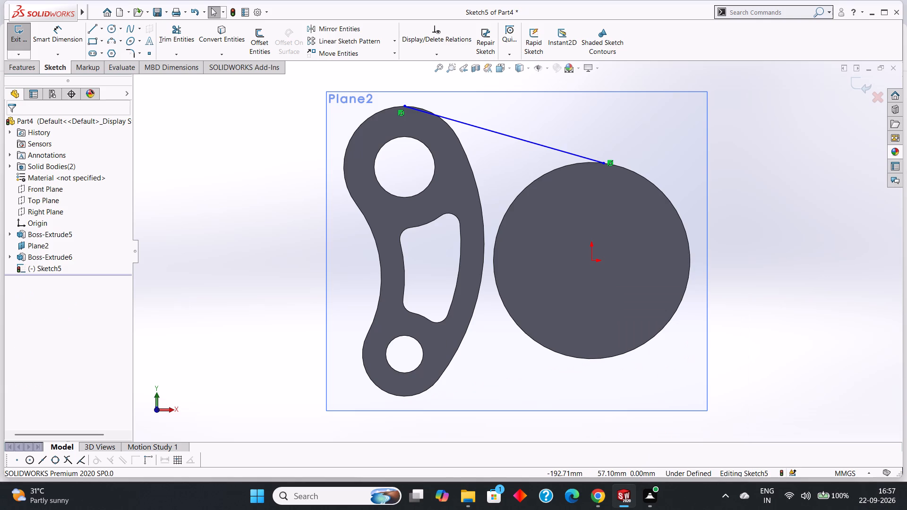
# Draw a line about 82 mm long from the disc's bottommost edge point to the bottom of the link's lower end.
pyautogui.click(92, 32)
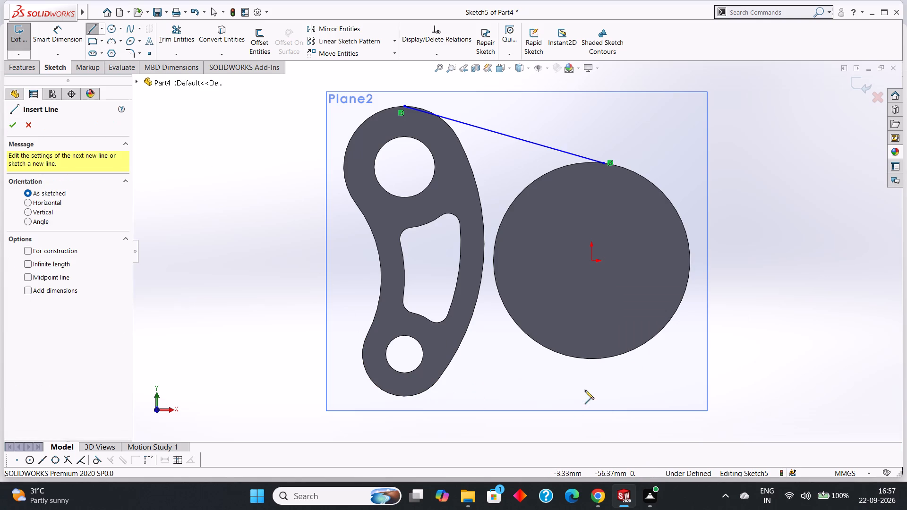
pyautogui.click(590, 360)
pyautogui.click(403, 398)
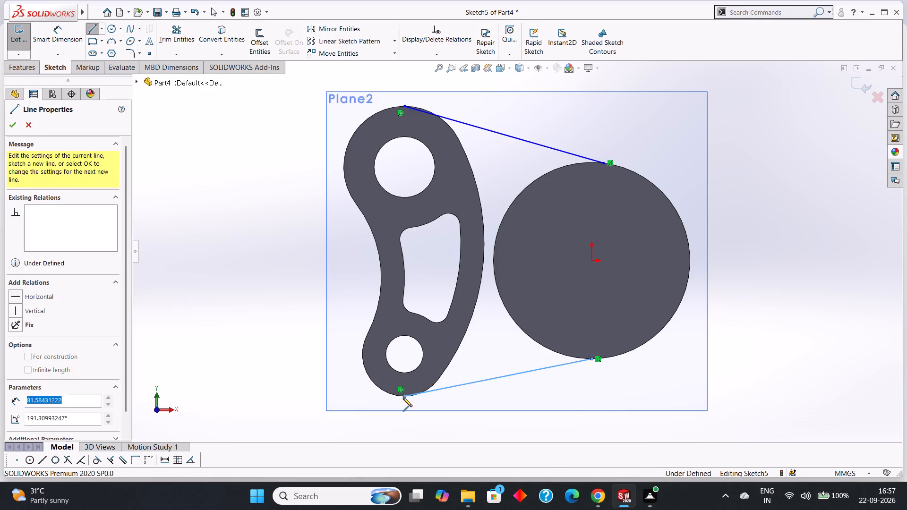
pyautogui.rightClick(565, 402)
pyautogui.click(592, 392)
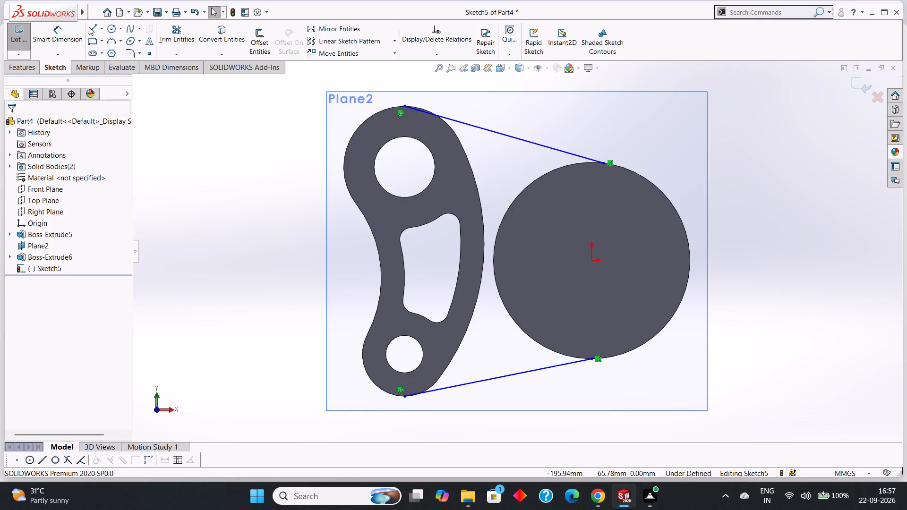
# Draw a 42 mm radius three-point arc along the disc's link-facing edge, joining the disc-side ends of the two connecting lines.
pyautogui.click(108, 42)
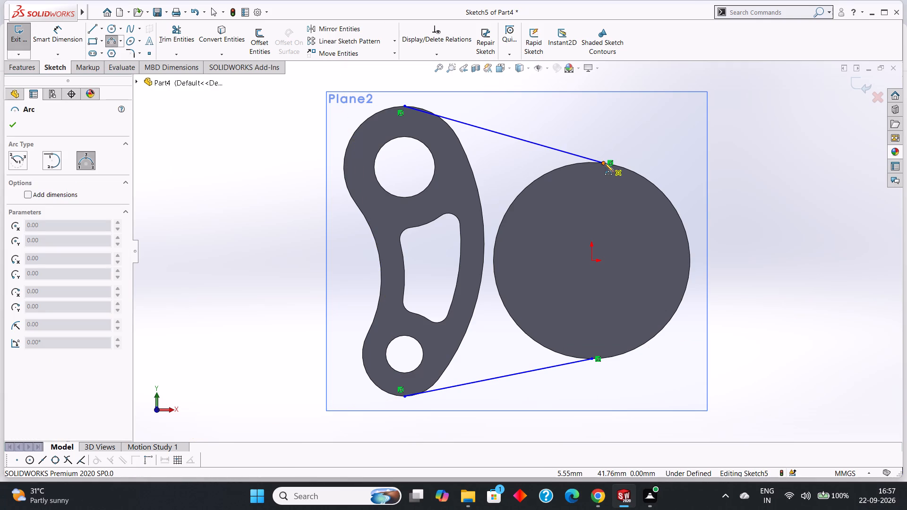
pyautogui.click(605, 163)
pyautogui.click(591, 359)
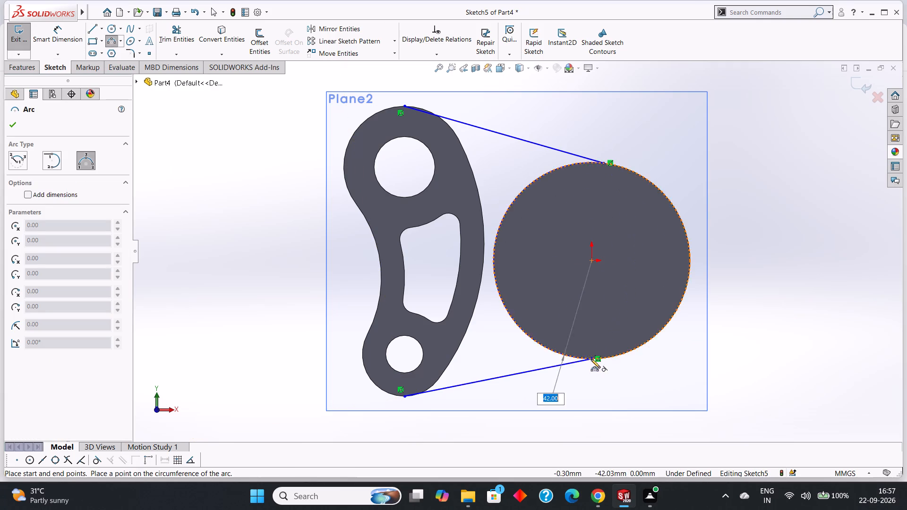
pyautogui.click(493, 260)
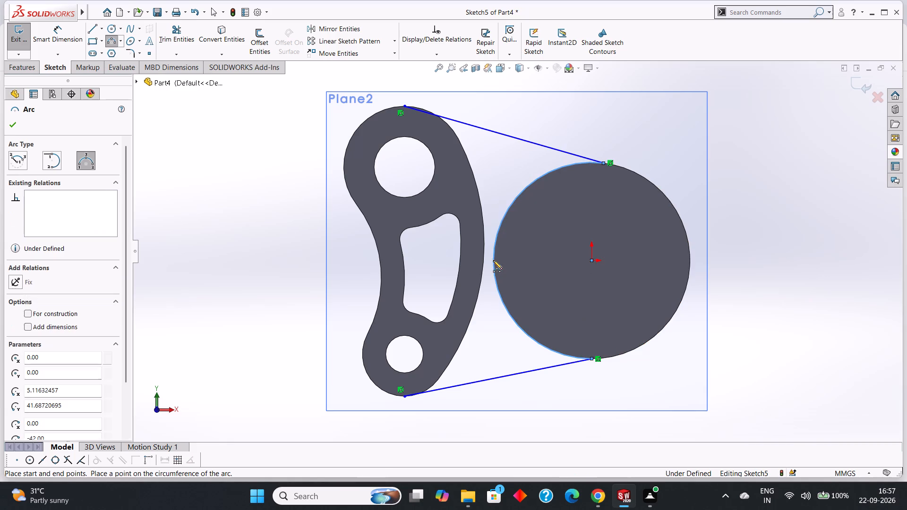
pyautogui.click(12, 128)
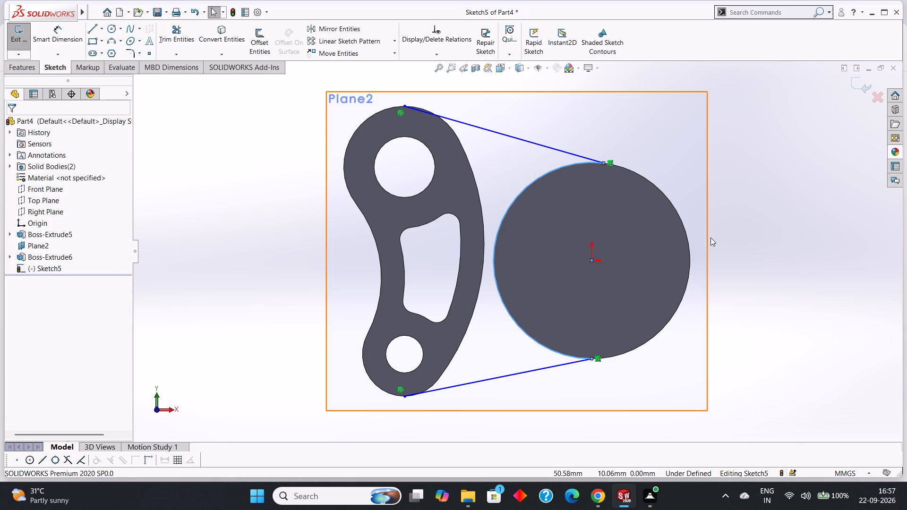
pyautogui.scroll(2, 710, 238)
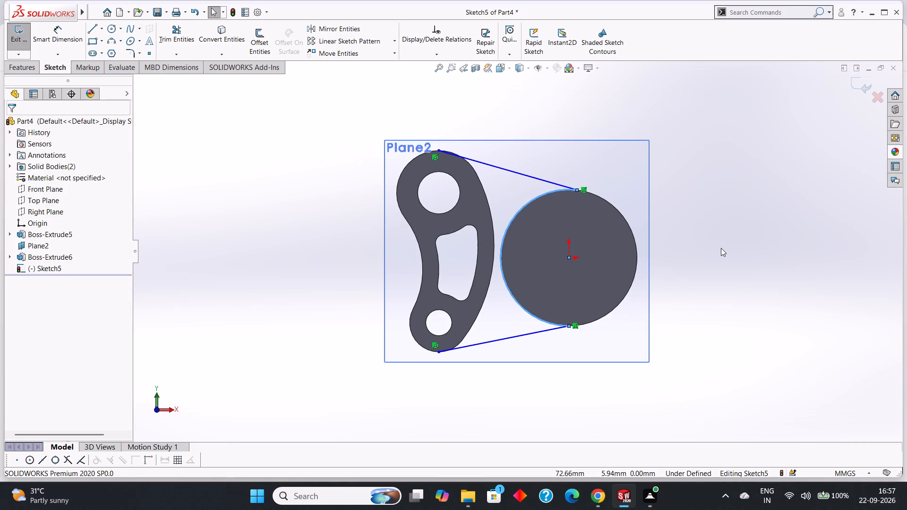
# Close the web profile with a 96 mm radius three-point arc joining the link-side ends of the two connecting lines.
pyautogui.scroll(1, 721, 249)
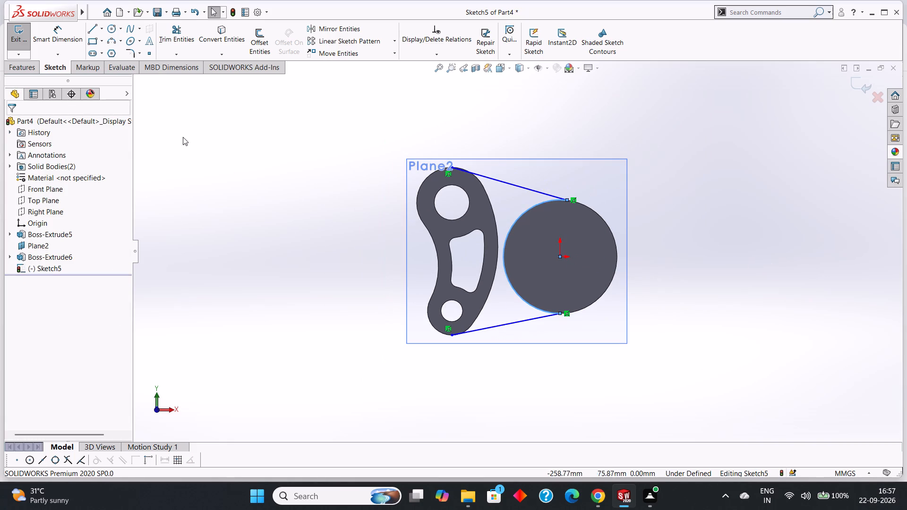
pyautogui.click(107, 42)
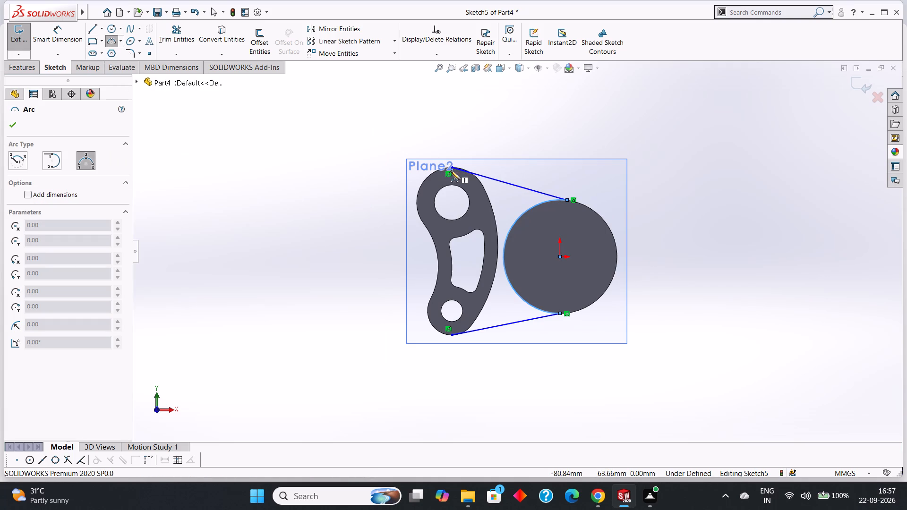
pyautogui.click(451, 169)
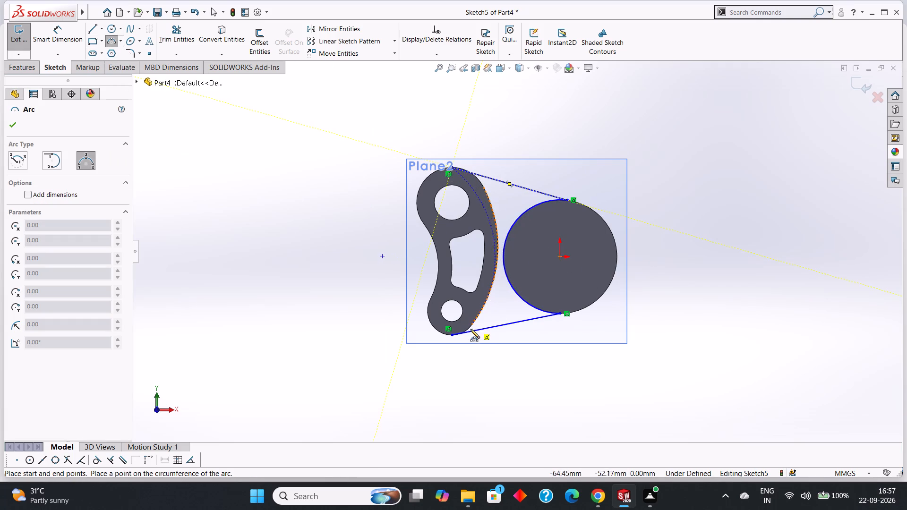
pyautogui.click(453, 335)
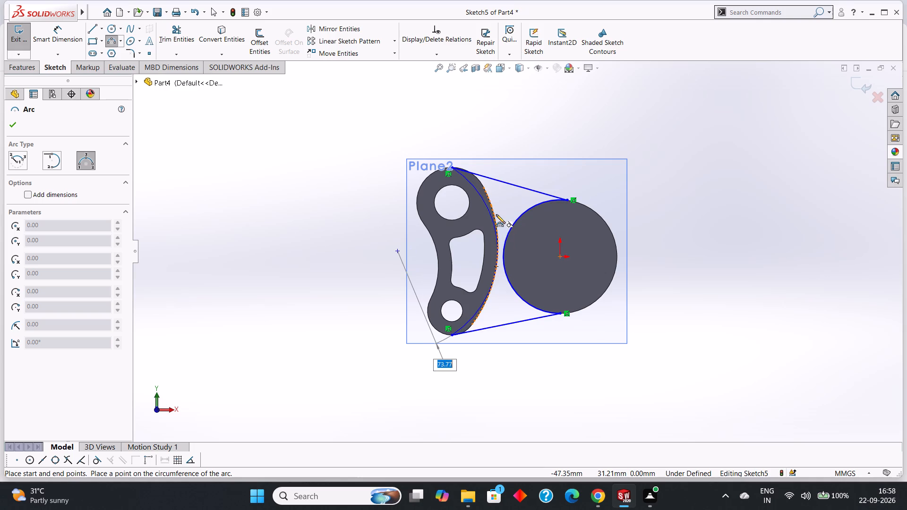
pyautogui.write('96')
pyautogui.press('Return')
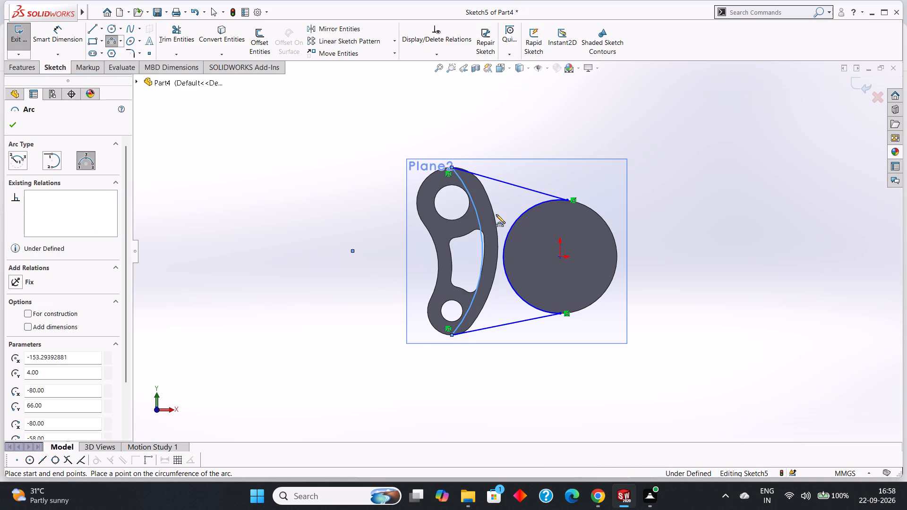
pyautogui.click(8, 121)
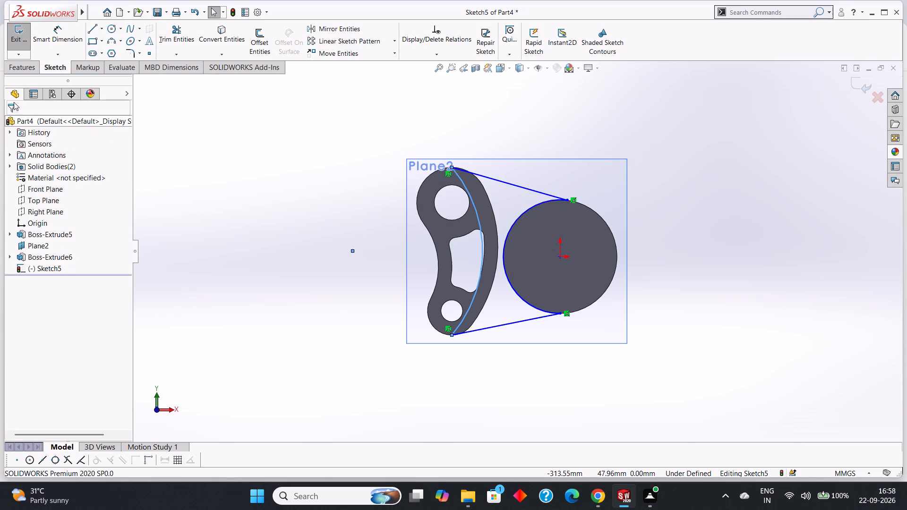
# Extrude the closed web profile 10 mm with the Mid Plane end condition, merging it with the link and disc.
pyautogui.click(22, 70)
pyautogui.click(29, 37)
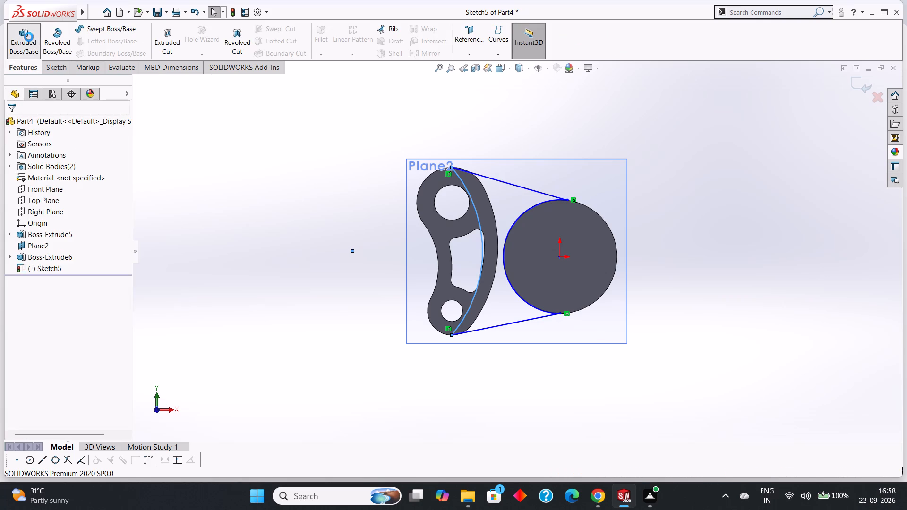
pyautogui.moveTo(692, 179); pyautogui.dragTo(693, 180, button='middle')
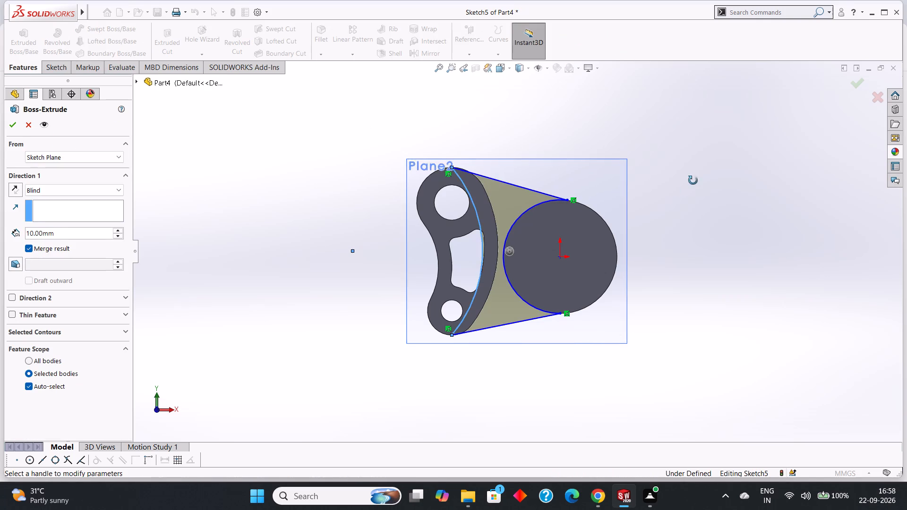
pyautogui.moveTo(693, 180); pyautogui.dragTo(651, 226, button='middle')
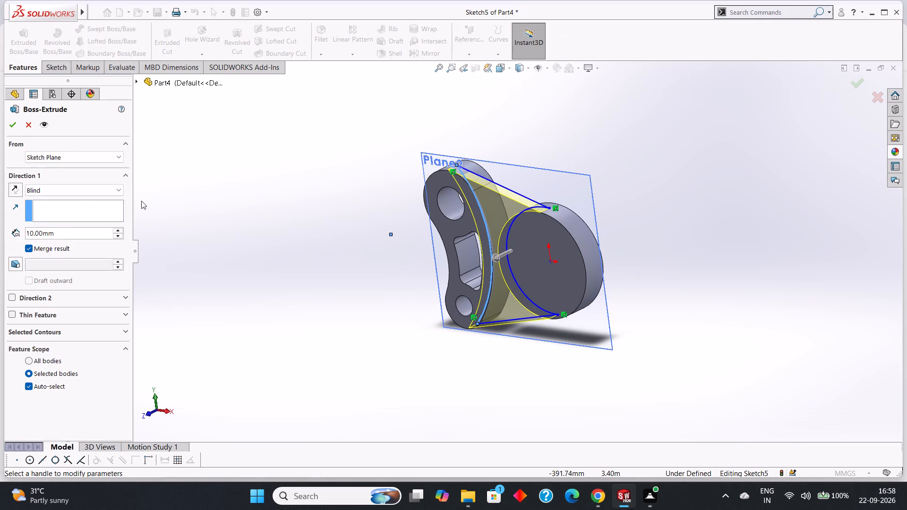
pyautogui.click(71, 187)
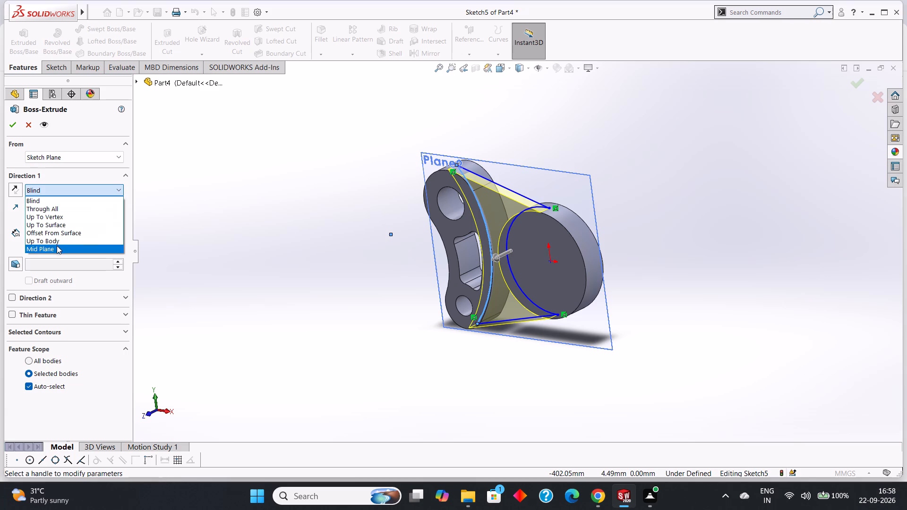
pyautogui.click(57, 247)
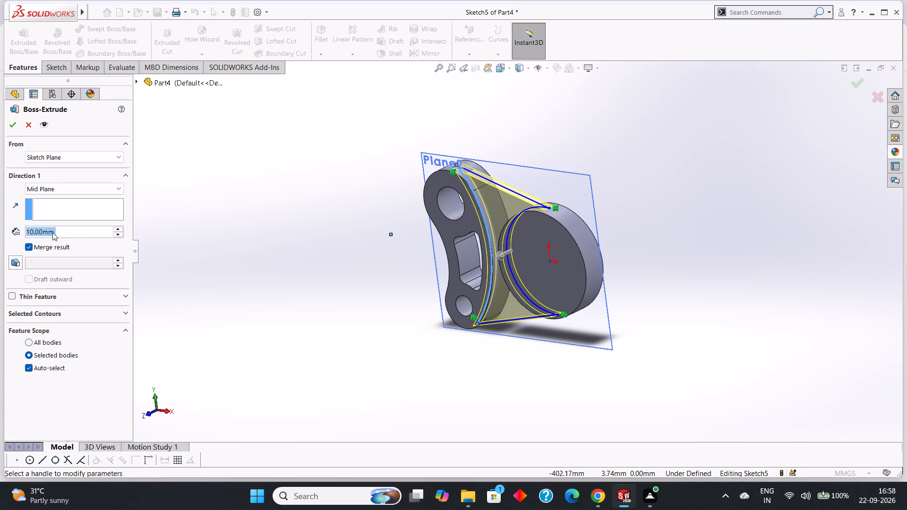
pyautogui.click(16, 126)
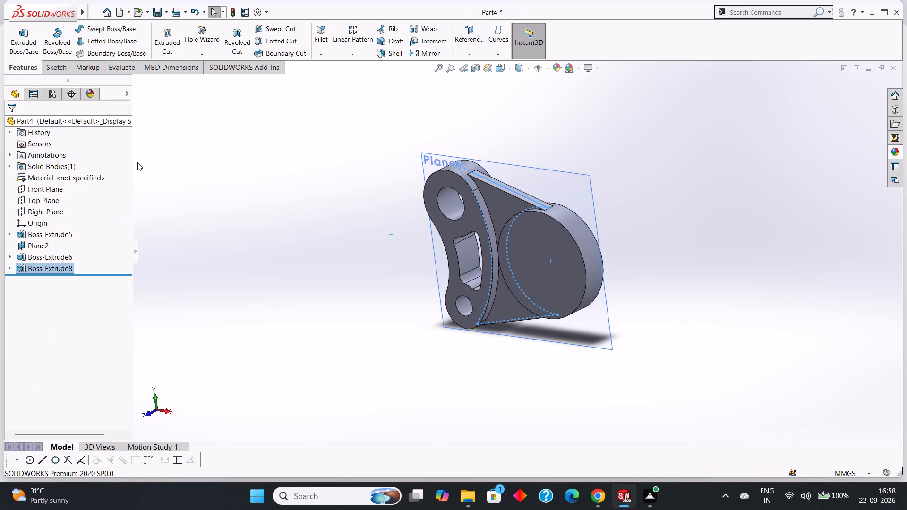
pyautogui.click(655, 225)
pyautogui.moveTo(695, 255); pyautogui.dragTo(734, 236, button='middle')
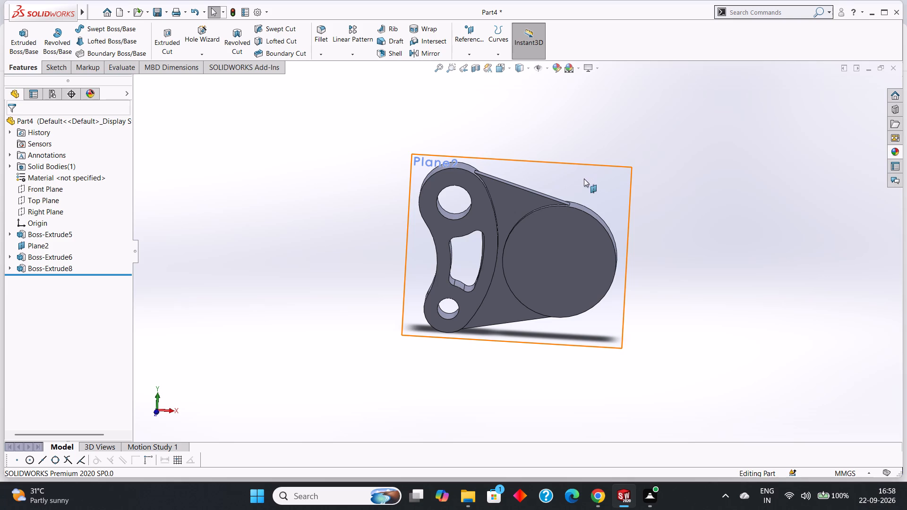
# Hide Plane2 and view the part face-on.
pyautogui.click(581, 168)
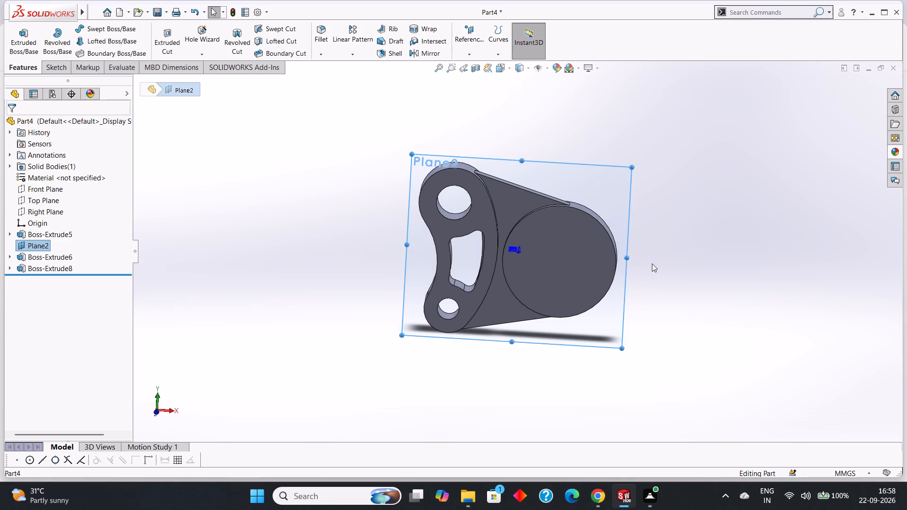
pyautogui.hotkey('ctrl', '8')
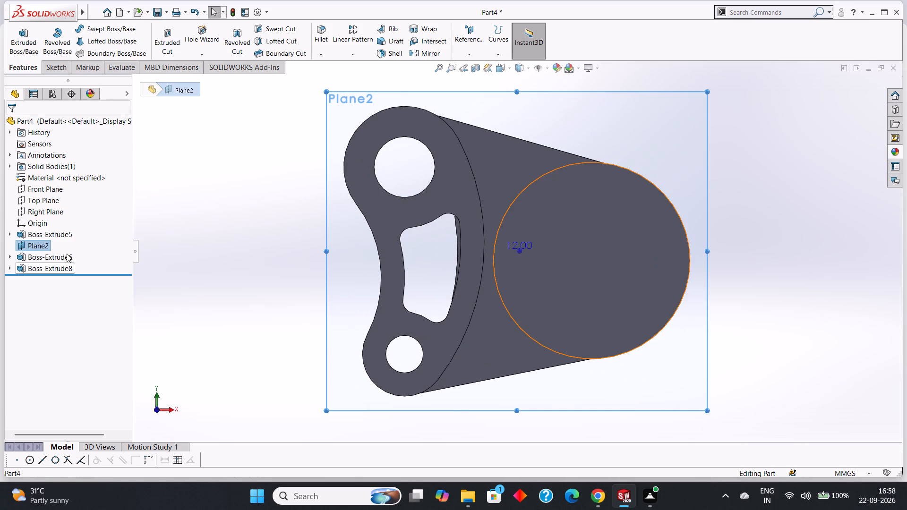
pyautogui.rightClick(42, 244)
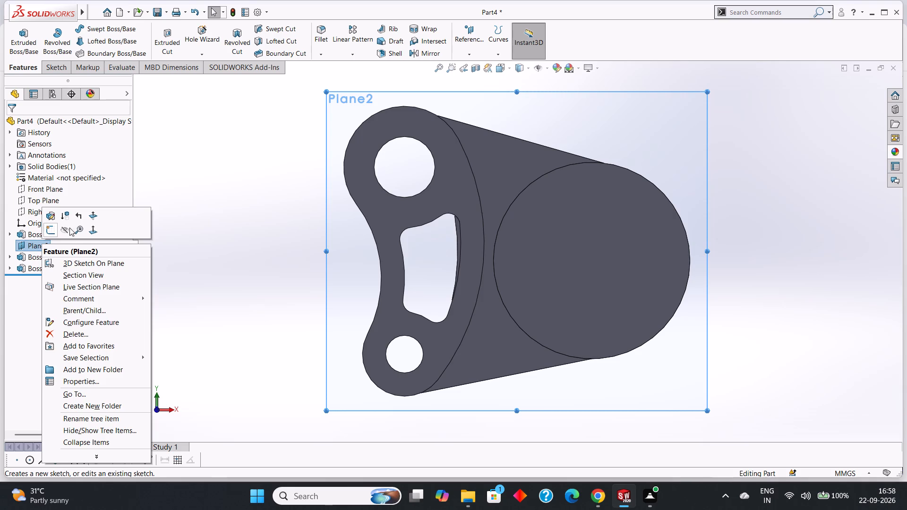
pyautogui.click(67, 231)
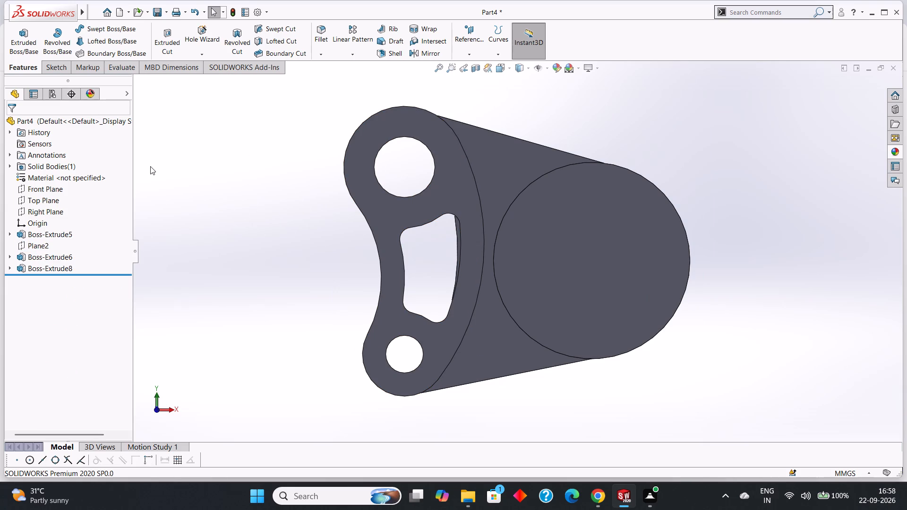
# Start a sketch on the disc's front face and draw a 13 mm radius circle centred on the origin.
pyautogui.click(62, 66)
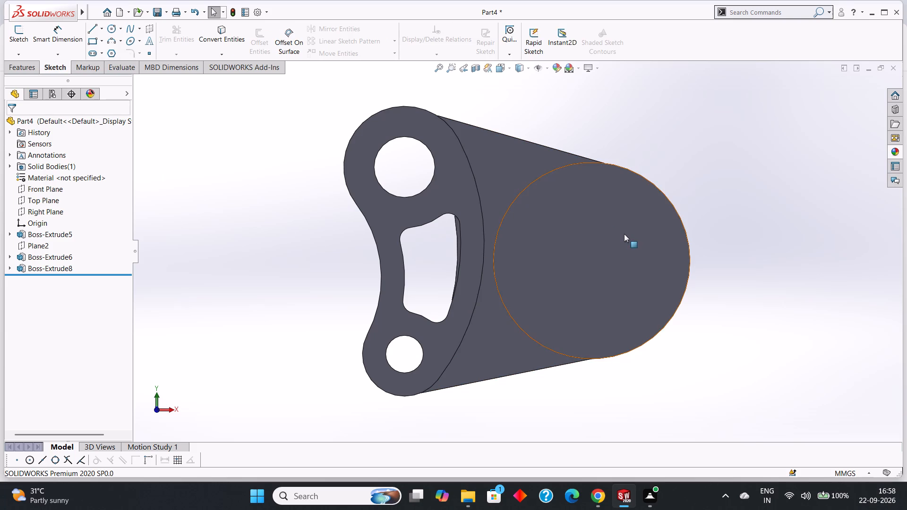
pyautogui.rightClick(624, 234)
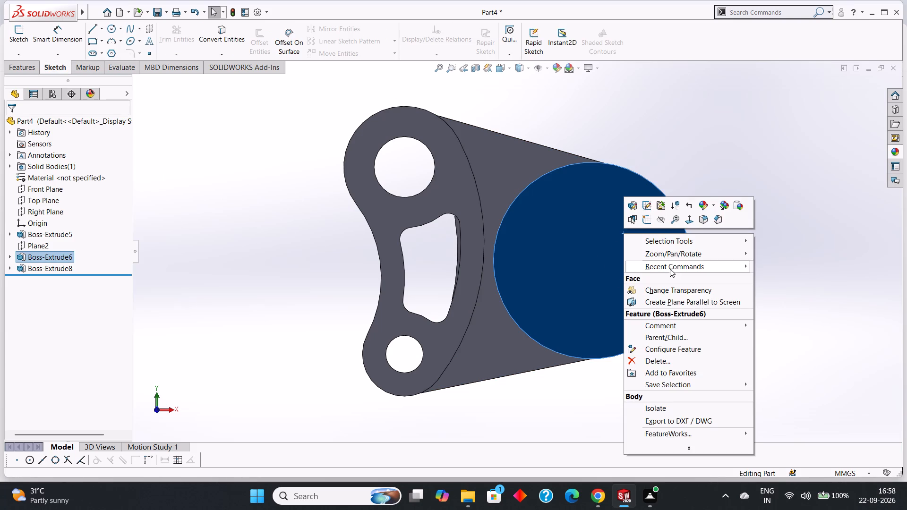
pyautogui.click(649, 220)
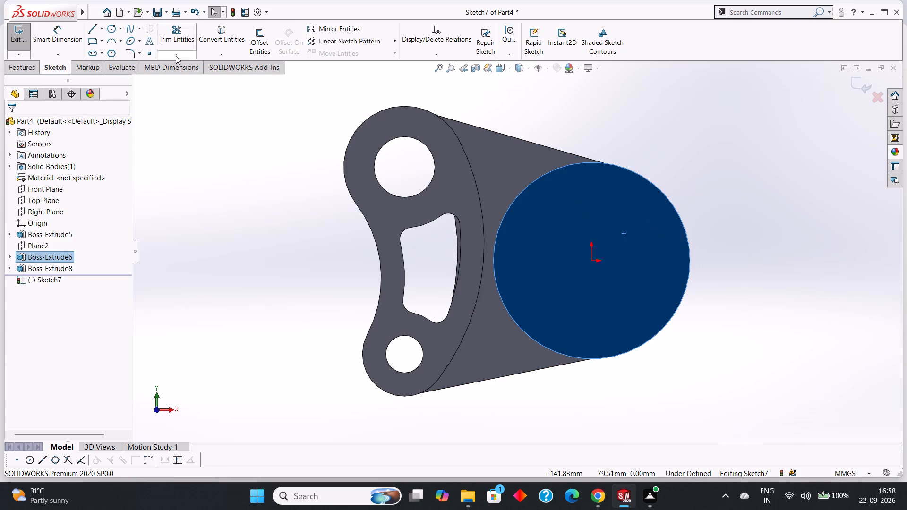
pyautogui.click(111, 30)
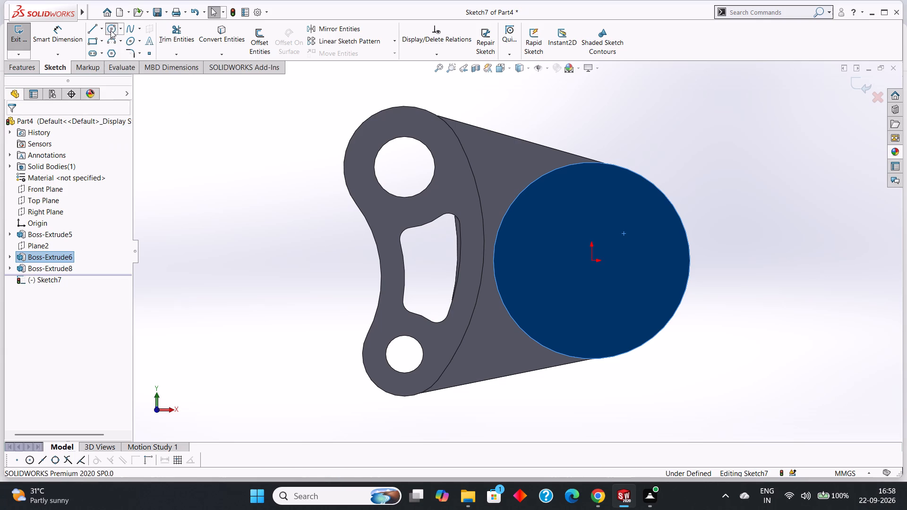
pyautogui.click(592, 260)
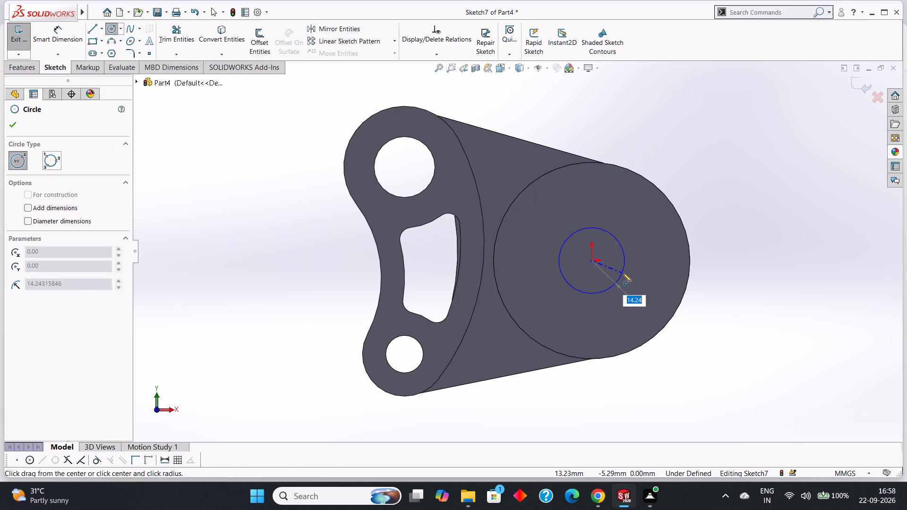
pyautogui.write('13')
pyautogui.press('Return')
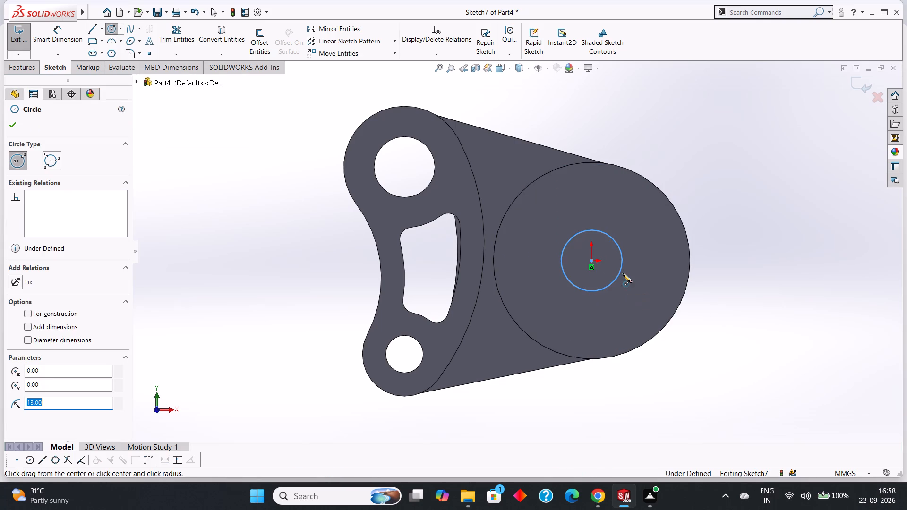
pyautogui.click(14, 127)
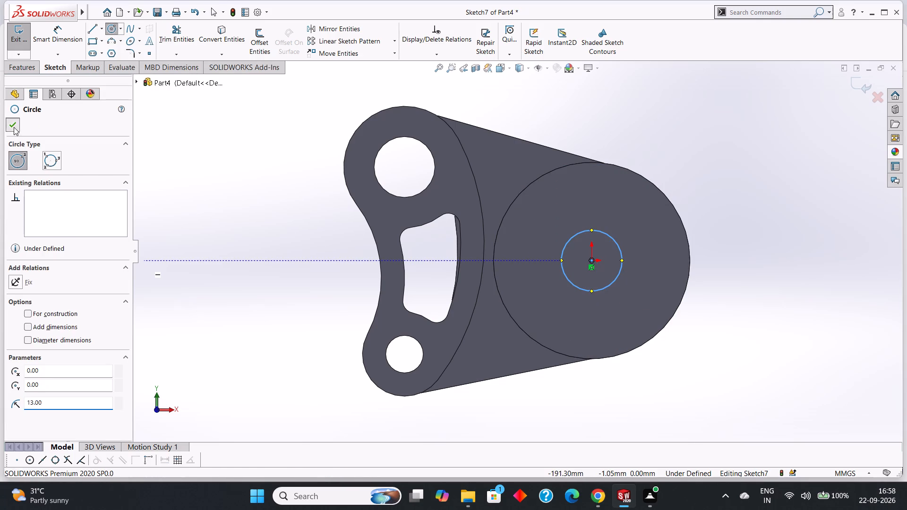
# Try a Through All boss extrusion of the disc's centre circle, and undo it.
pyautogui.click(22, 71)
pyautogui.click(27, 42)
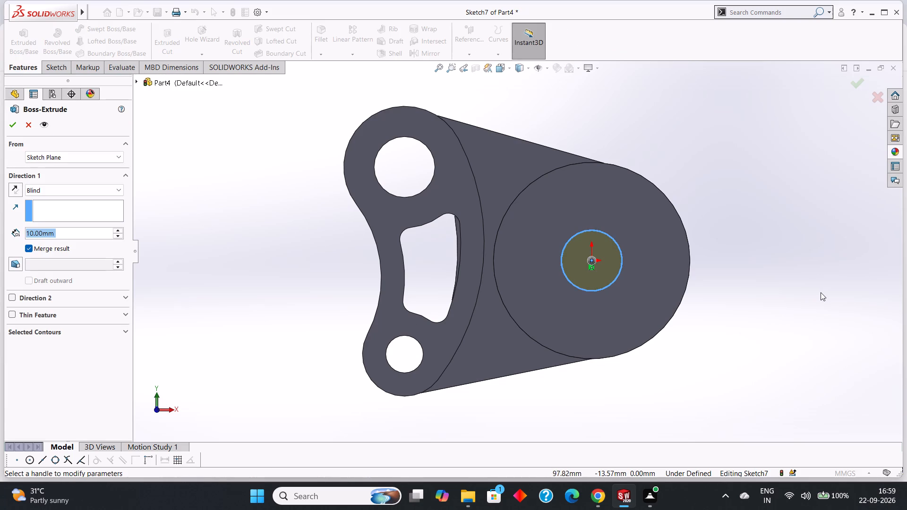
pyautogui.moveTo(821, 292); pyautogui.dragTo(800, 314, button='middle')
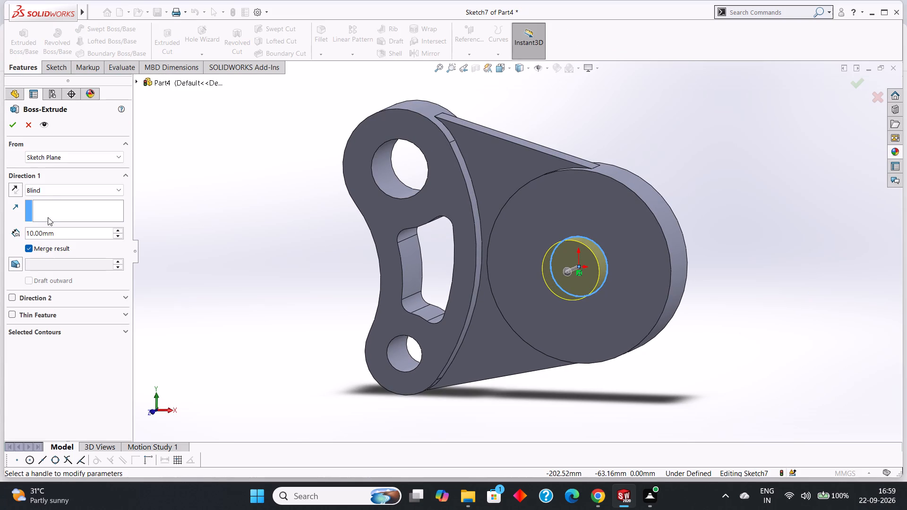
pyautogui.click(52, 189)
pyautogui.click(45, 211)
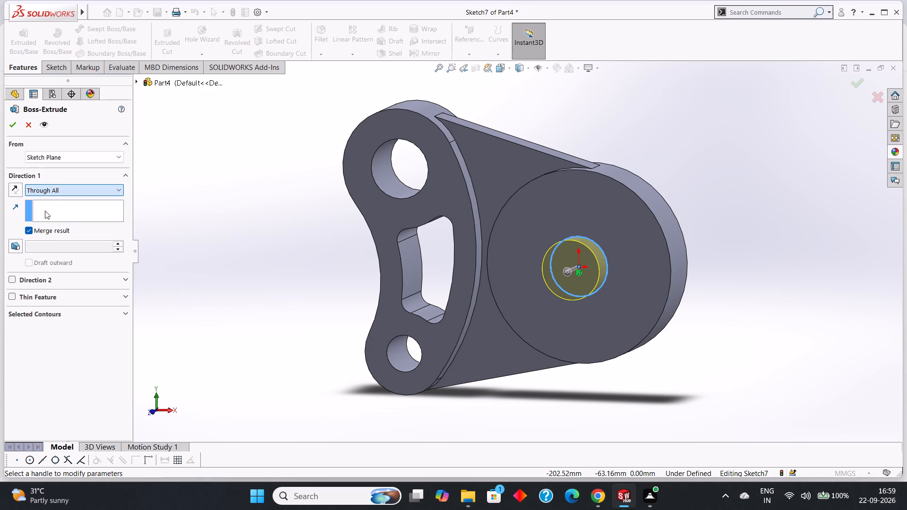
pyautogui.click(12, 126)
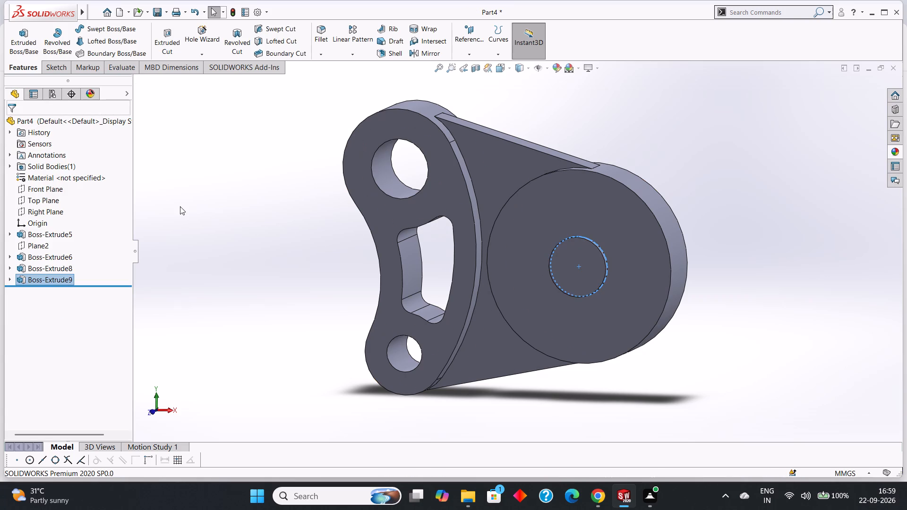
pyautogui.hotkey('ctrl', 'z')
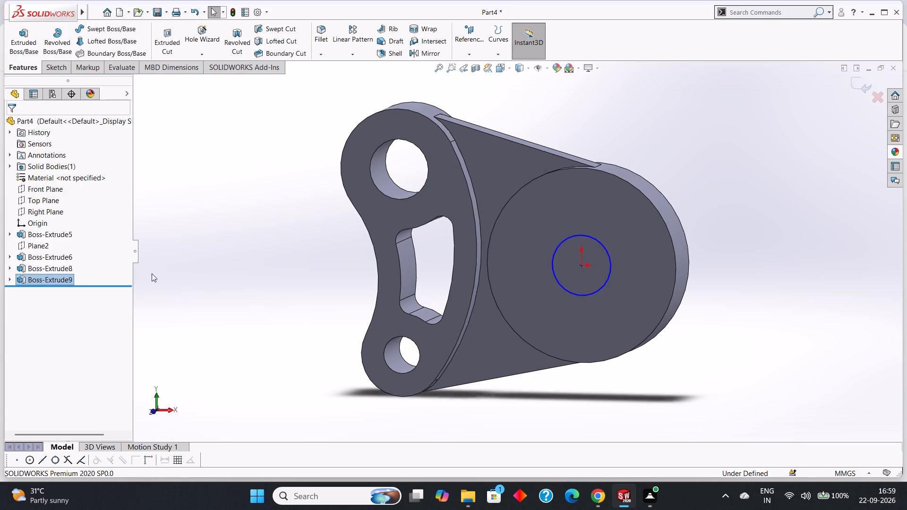
# Cut the 13 mm radius circle into the disc with a 10 mm Mid Plane extruded cut.
pyautogui.click(26, 68)
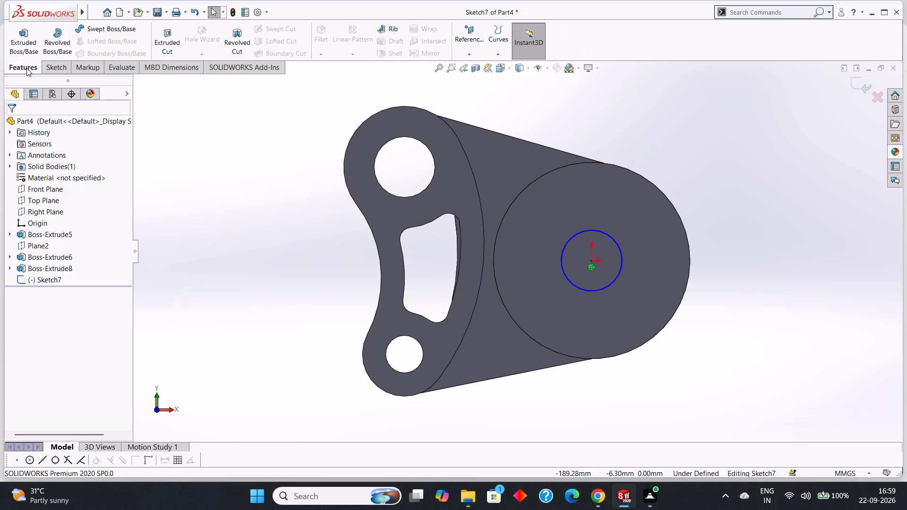
pyautogui.click(160, 44)
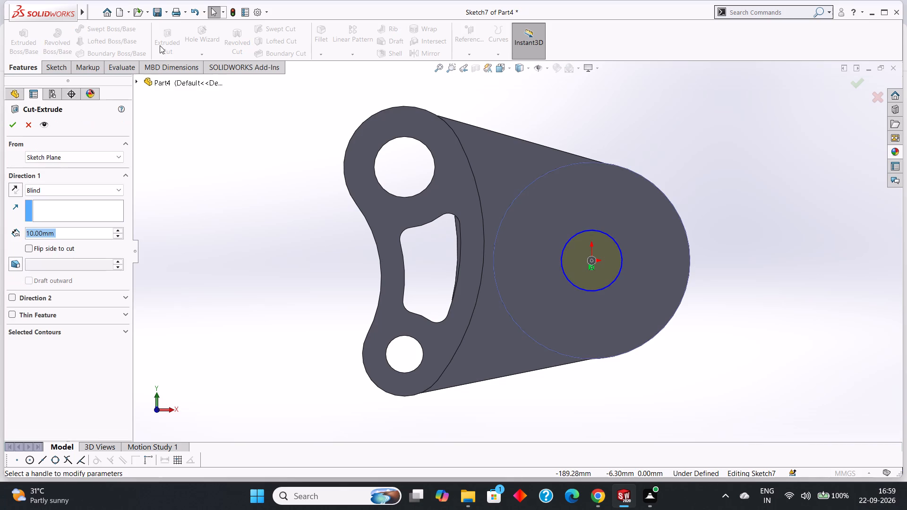
pyautogui.click(51, 190)
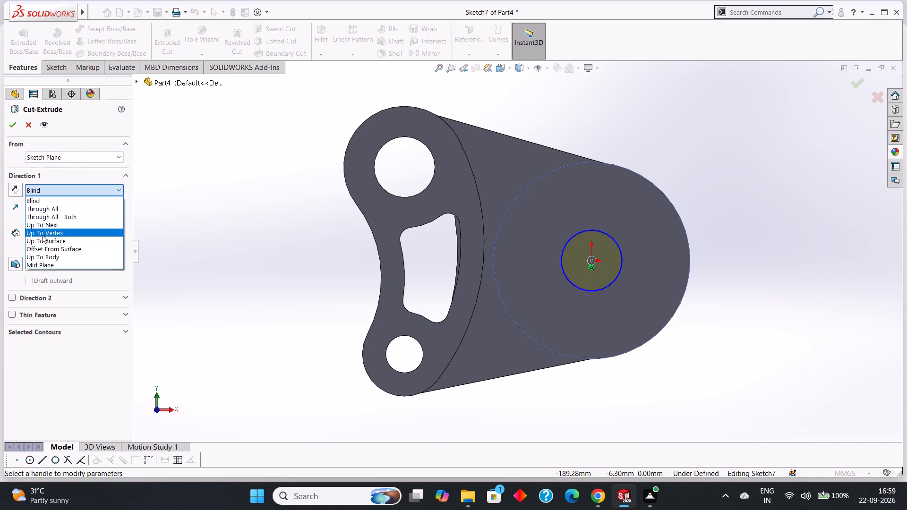
pyautogui.click(36, 264)
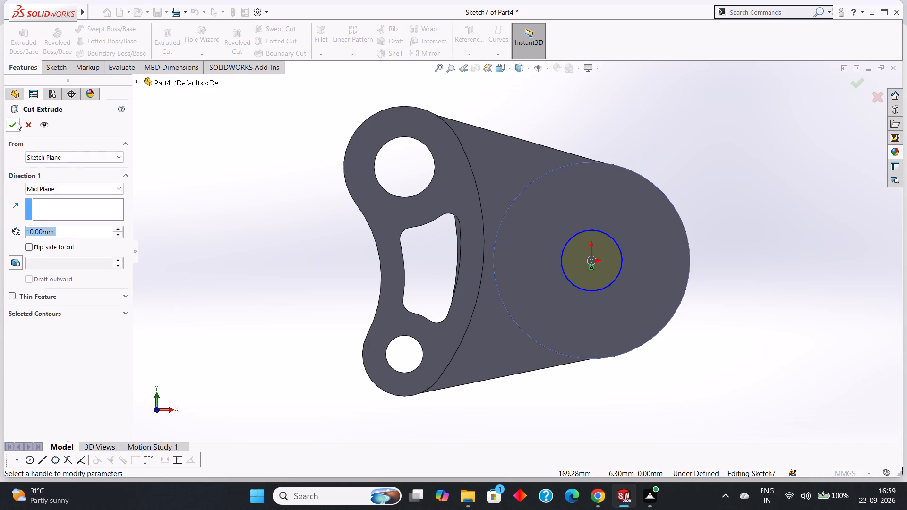
pyautogui.click(16, 122)
pyautogui.moveTo(782, 262); pyautogui.dragTo(723, 312, button='middle')
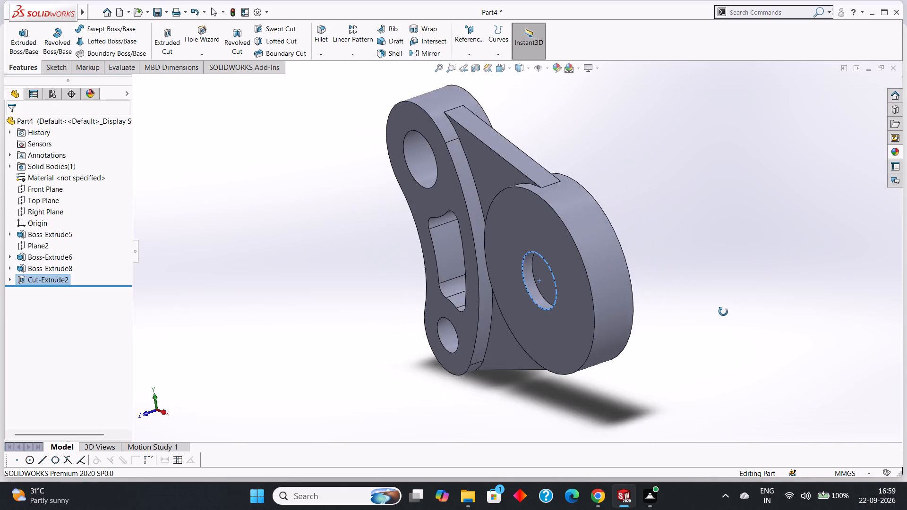
pyautogui.moveTo(723, 312); pyautogui.dragTo(788, 272, button='middle')
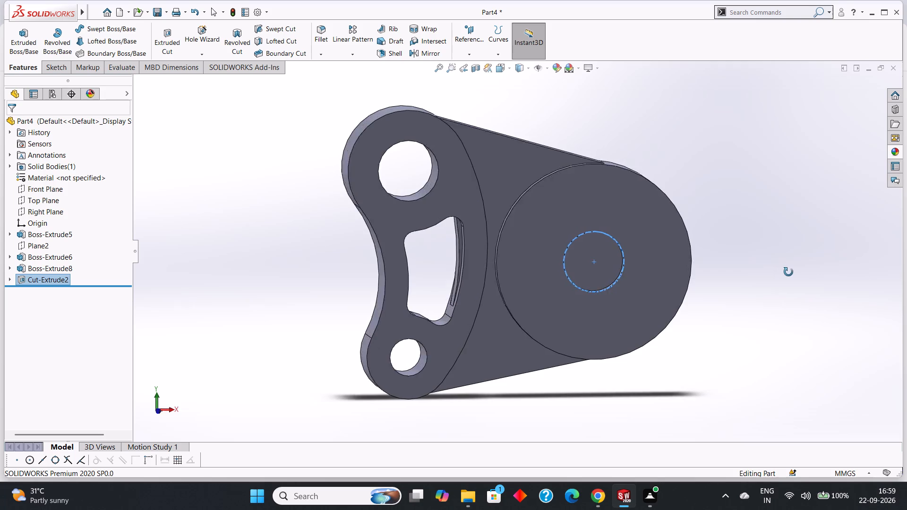
# Undo the 10 mm Mid Plane cut of the disc's centre circle.
pyautogui.moveTo(788, 272); pyautogui.dragTo(769, 277, button='middle')
pyautogui.scroll(-1, 694, 317)
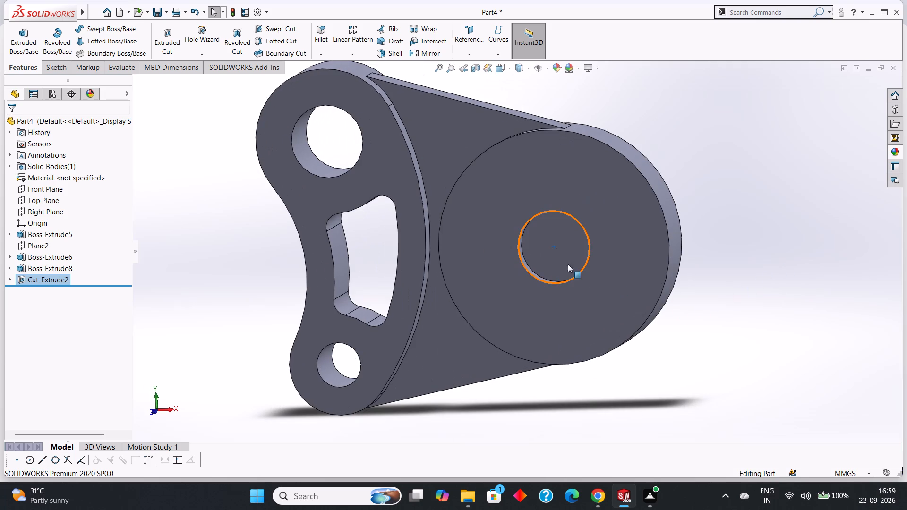
pyautogui.press('Escape')
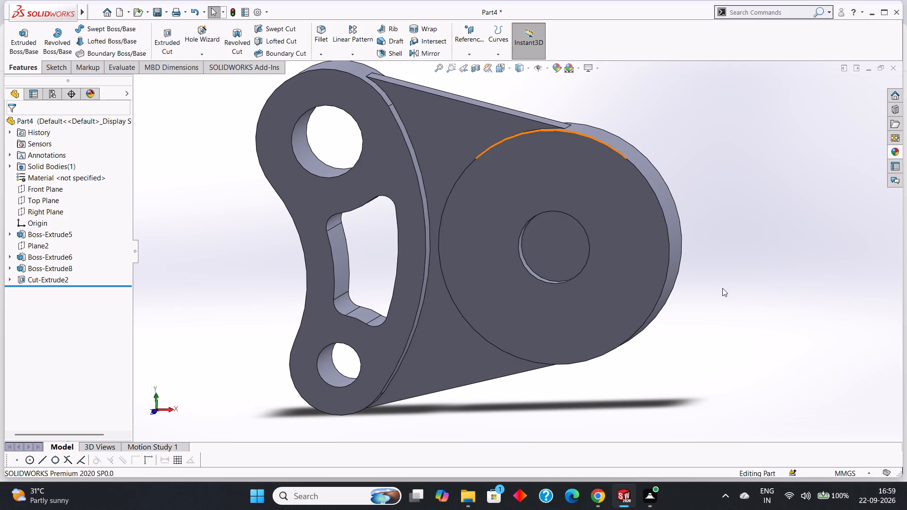
pyautogui.hotkey('ctrl', 'z')
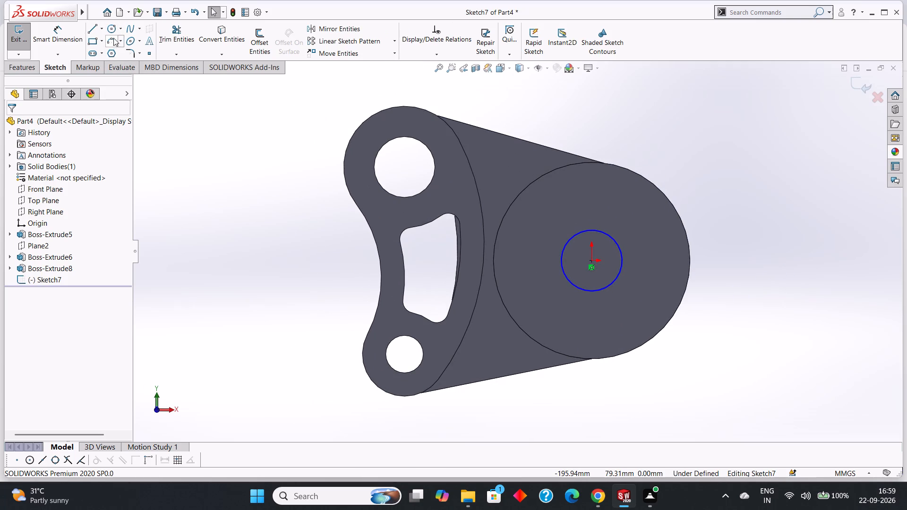
# Cut the centre circle through the disc with a Through All extruded cut.
pyautogui.click(27, 69)
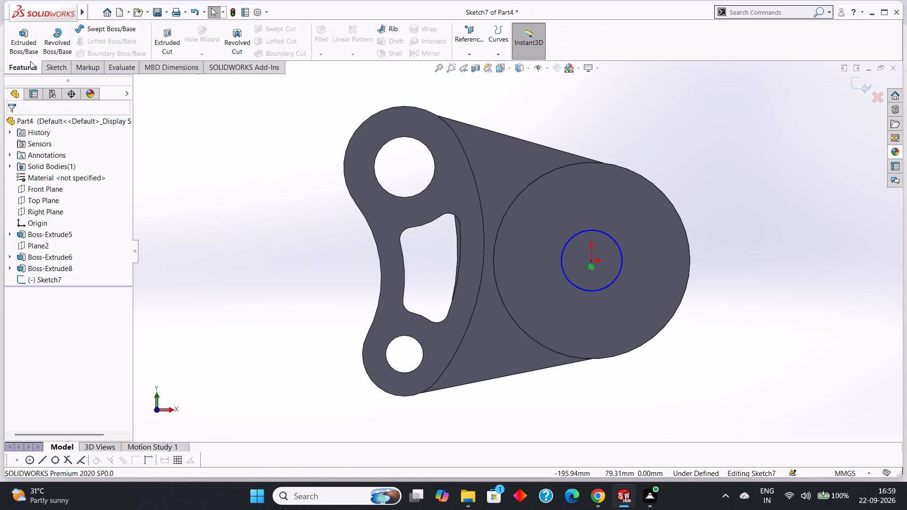
pyautogui.click(165, 41)
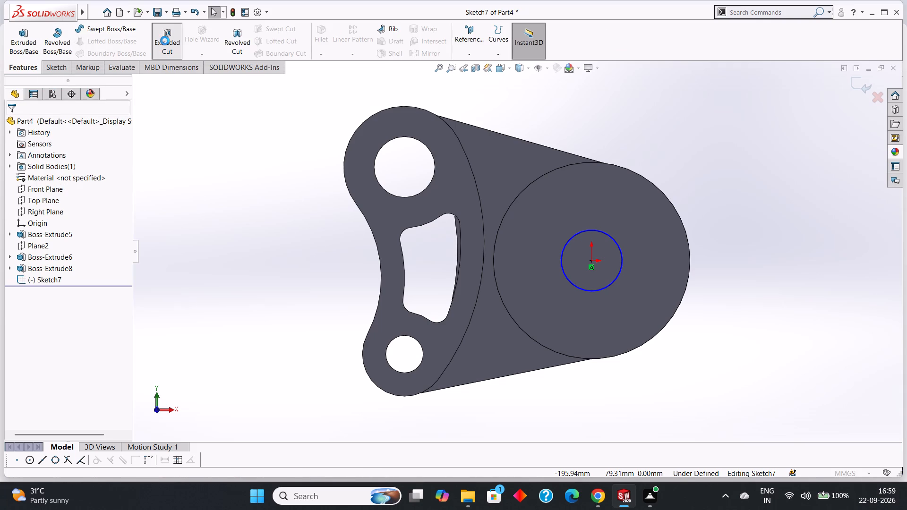
pyautogui.moveTo(722, 174); pyautogui.dragTo(652, 235, button='middle')
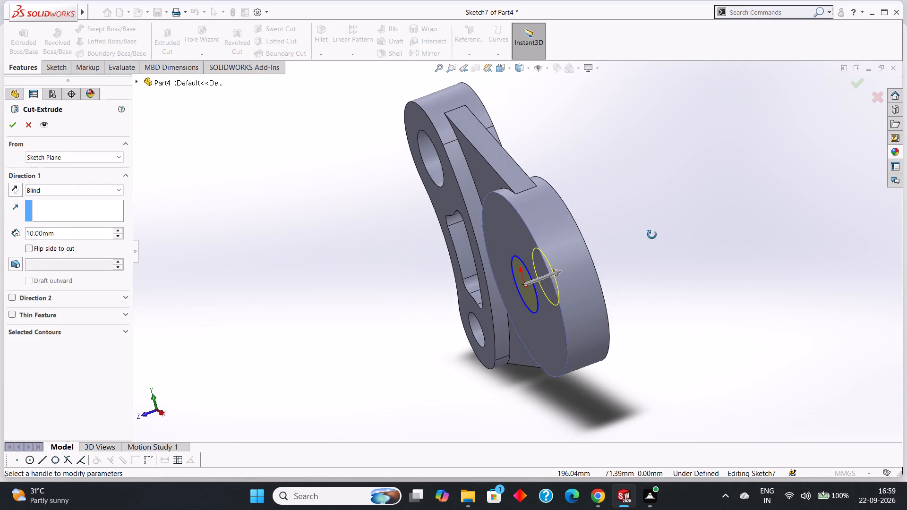
pyautogui.moveTo(652, 235); pyautogui.dragTo(643, 243, button='middle')
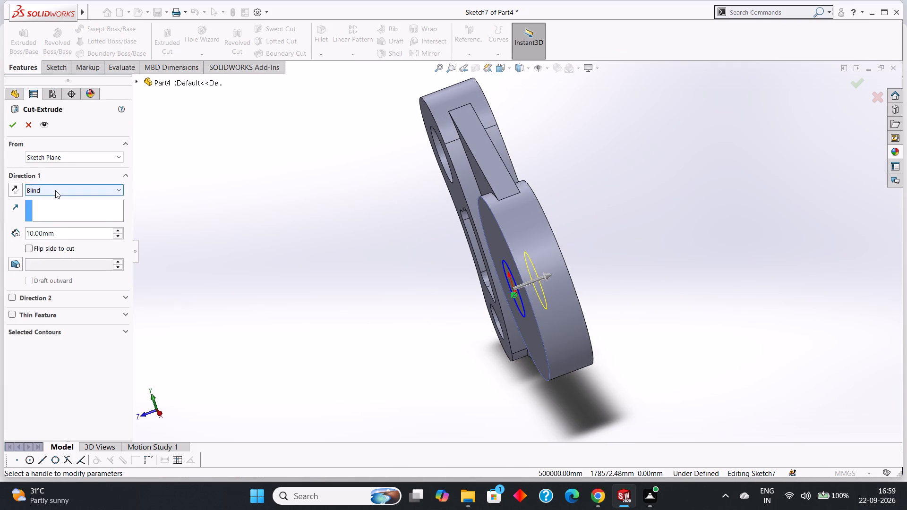
pyautogui.click(55, 190)
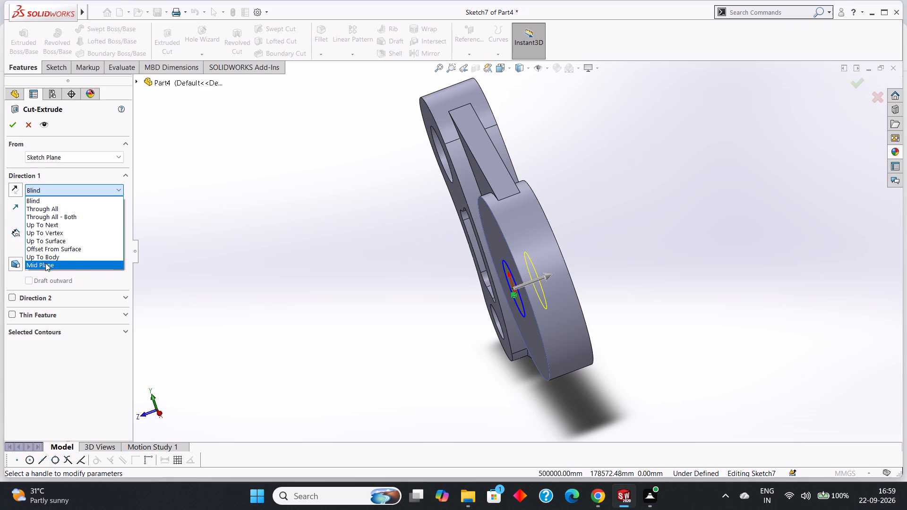
pyautogui.click(49, 212)
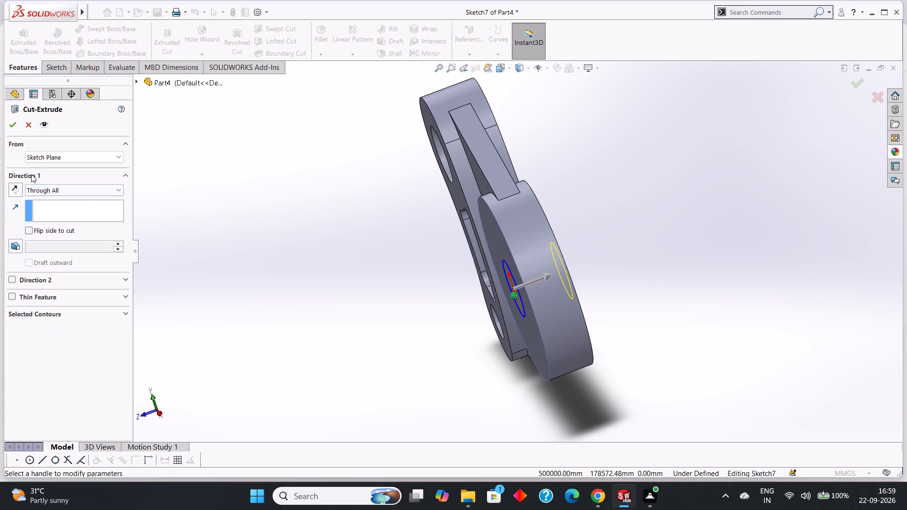
pyautogui.click(11, 128)
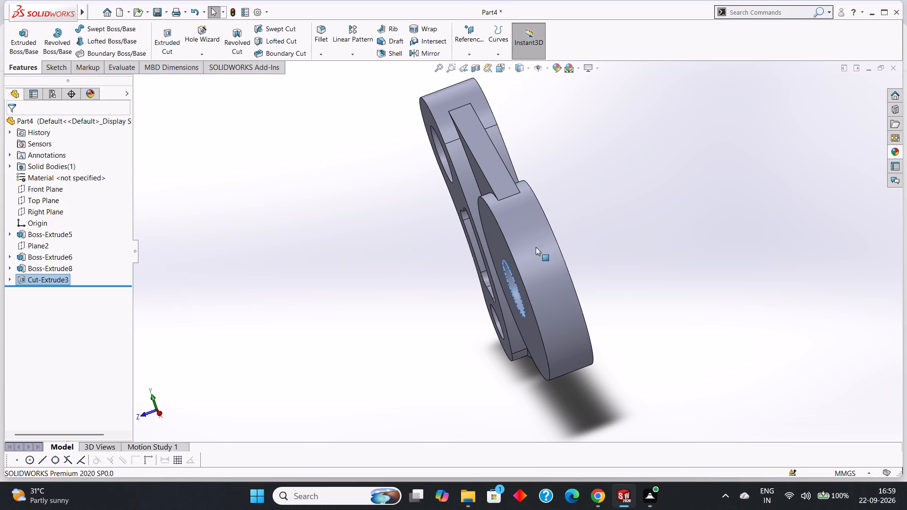
# Start a sketch on the disc's front face and draw a 30 mm vertical centerline upward from the origin.
pyautogui.moveTo(655, 263); pyautogui.dragTo(728, 222, button='middle')
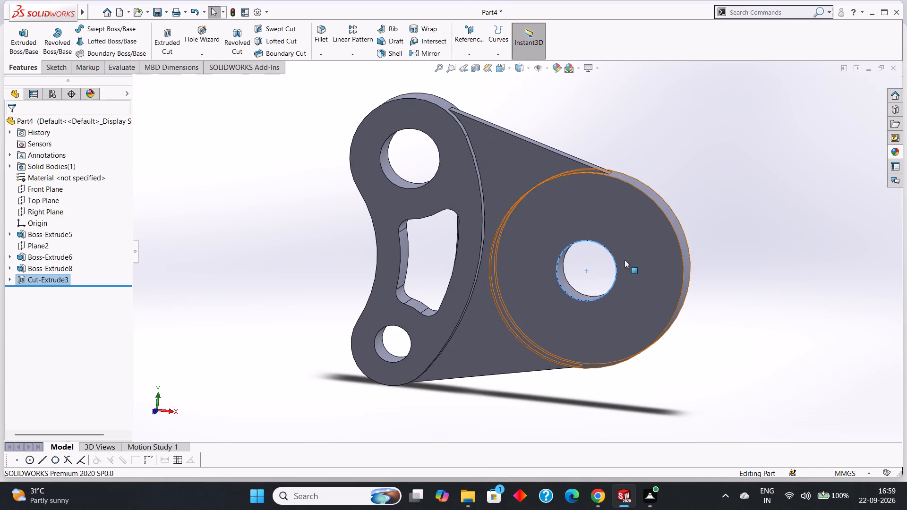
pyautogui.click(633, 238)
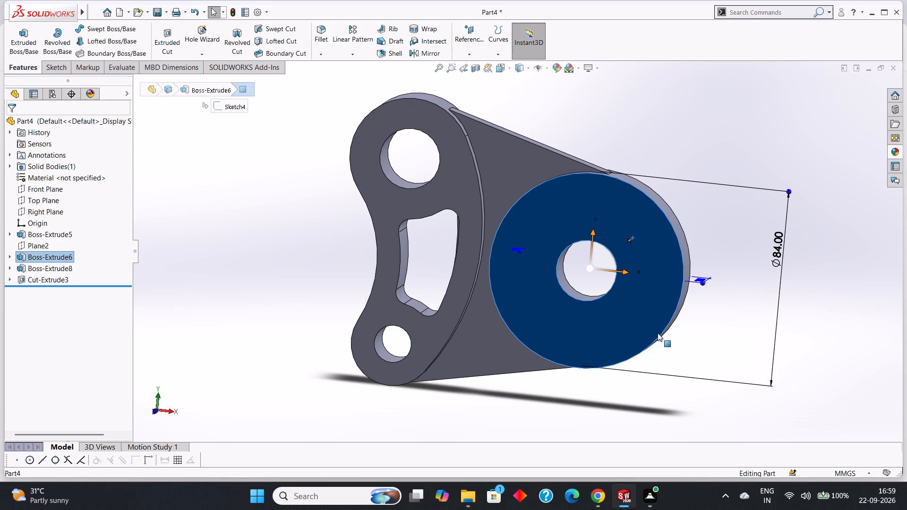
pyautogui.hotkey('ctrl', '8')
pyautogui.rightClick(662, 240)
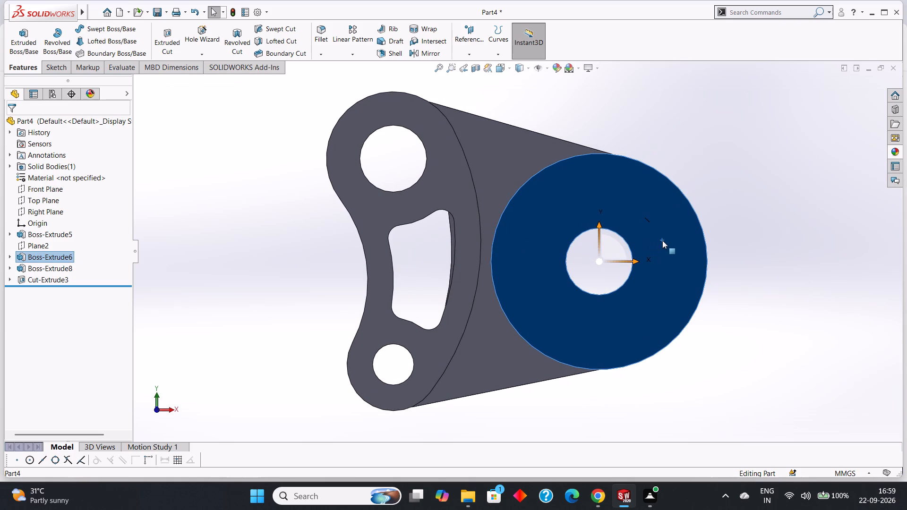
pyautogui.click(679, 228)
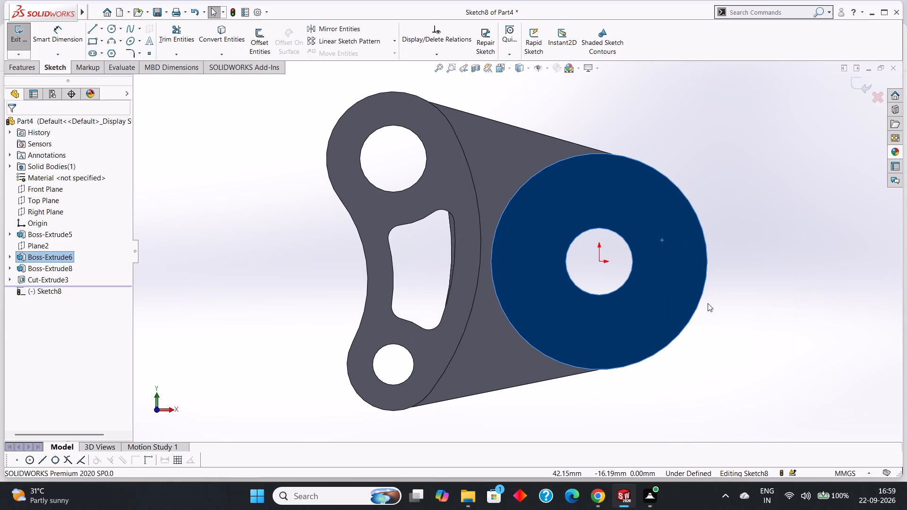
pyautogui.press('Escape')
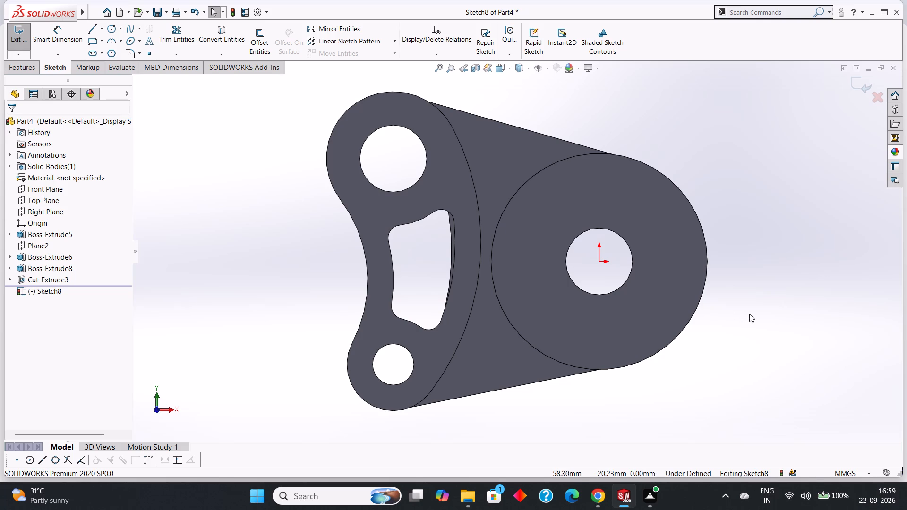
pyautogui.scroll(1, 755, 314)
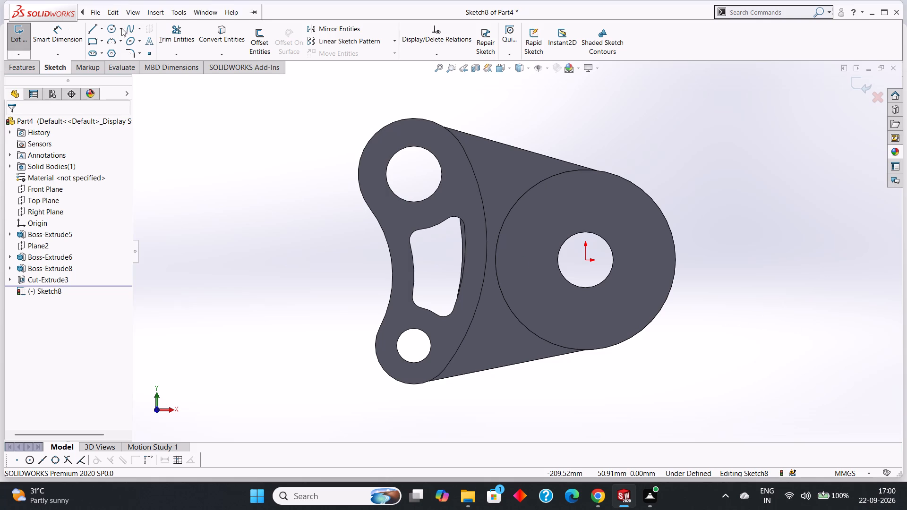
pyautogui.click(103, 28)
pyautogui.click(107, 49)
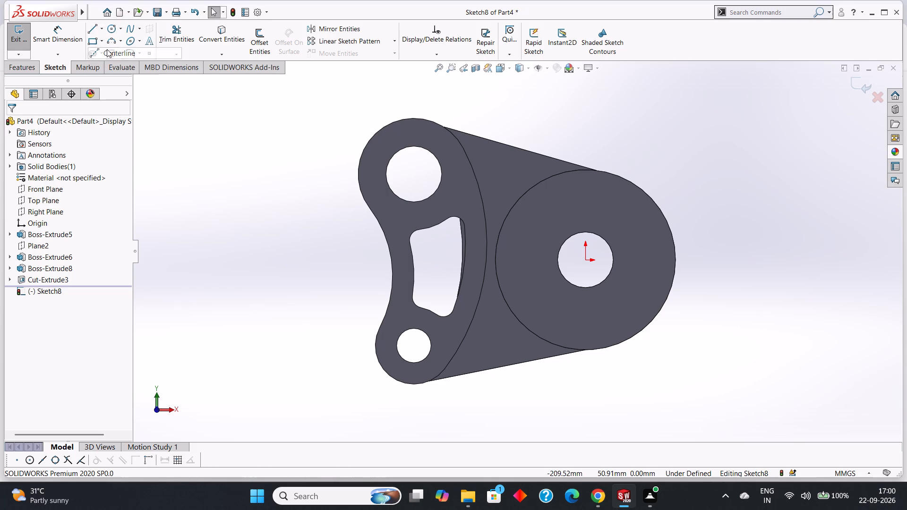
pyautogui.click(587, 261)
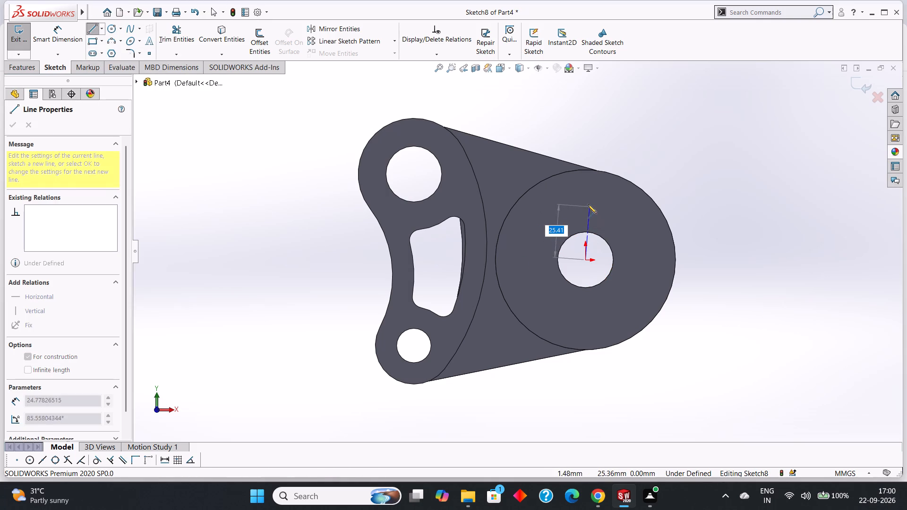
pyautogui.write('30')
pyautogui.press('Return')
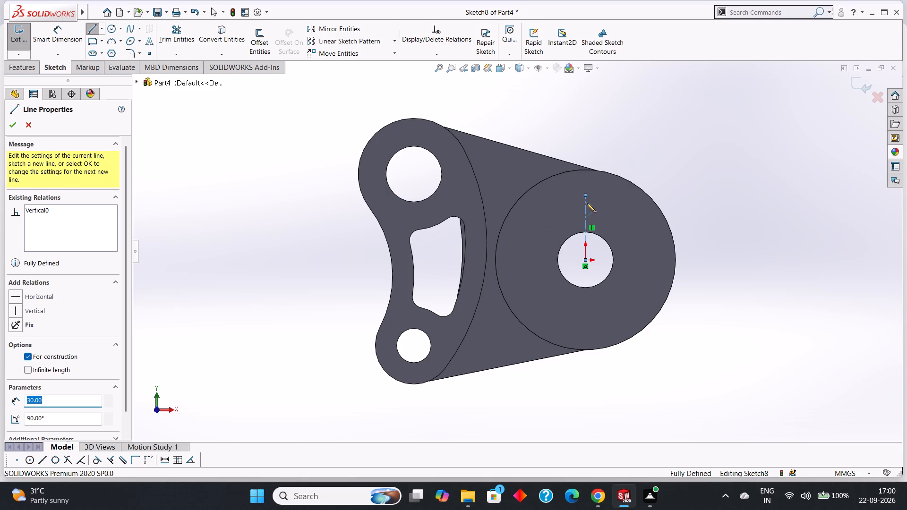
pyautogui.rightClick(684, 179)
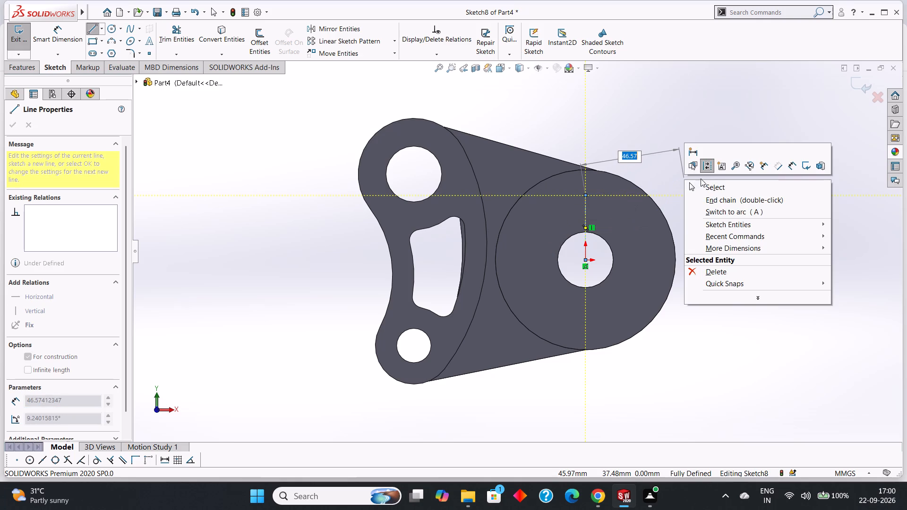
pyautogui.click(711, 183)
# Draw a 5 mm radius circle at the centerline's upper end and dimension its diameter as 10 mm.
pyautogui.click(112, 29)
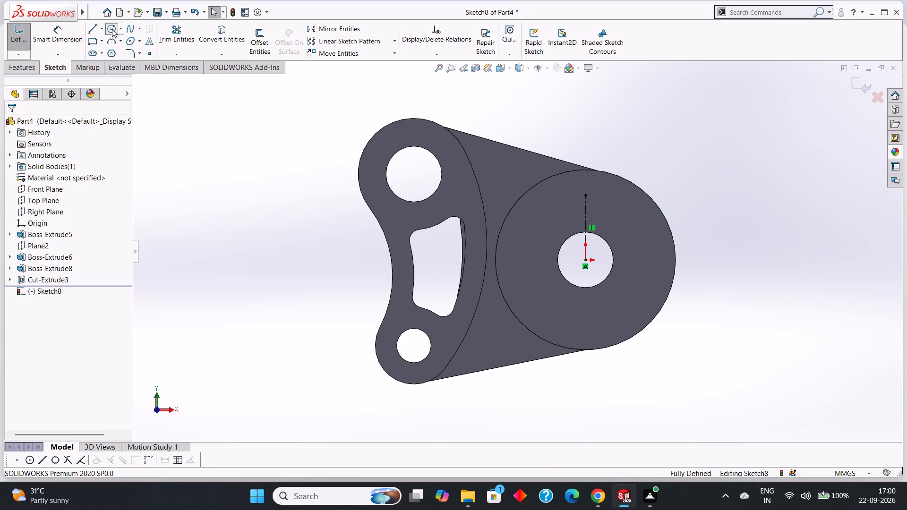
pyautogui.scroll(-1, 592, 202)
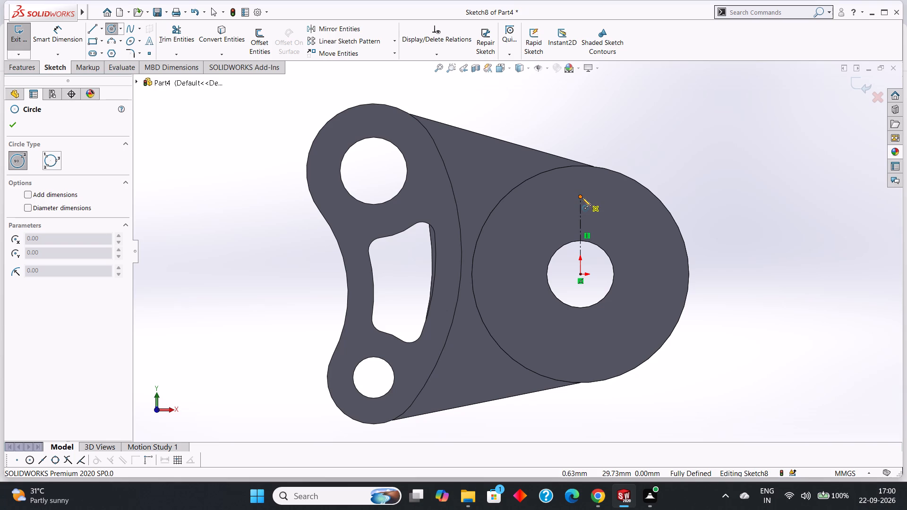
pyautogui.click(581, 196)
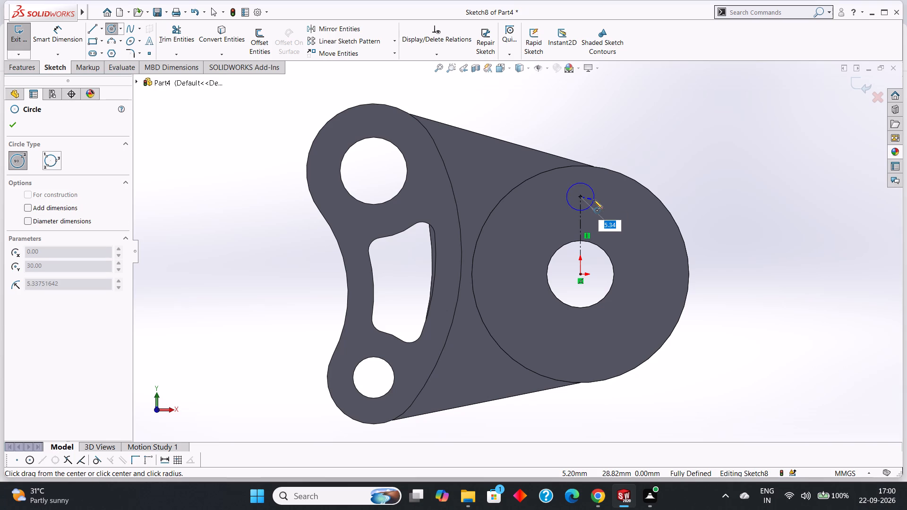
pyautogui.press('5')
pyautogui.press('Return')
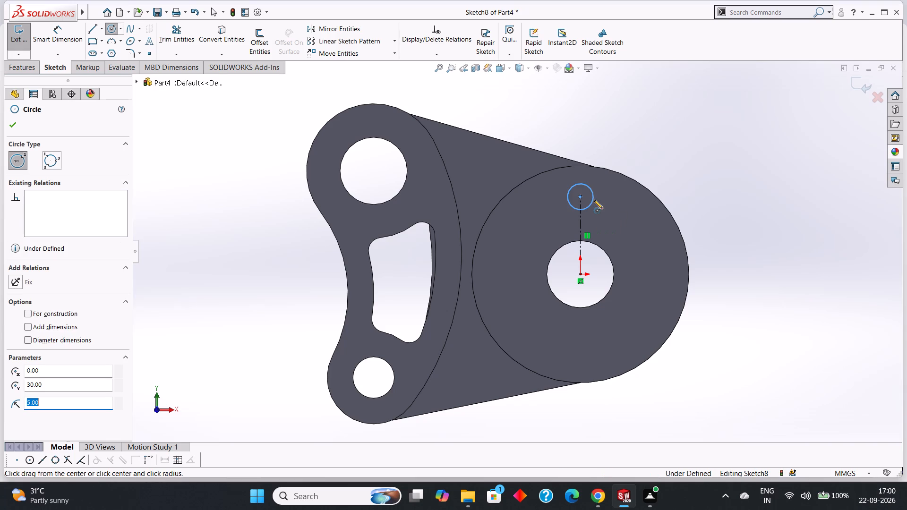
pyautogui.click(17, 128)
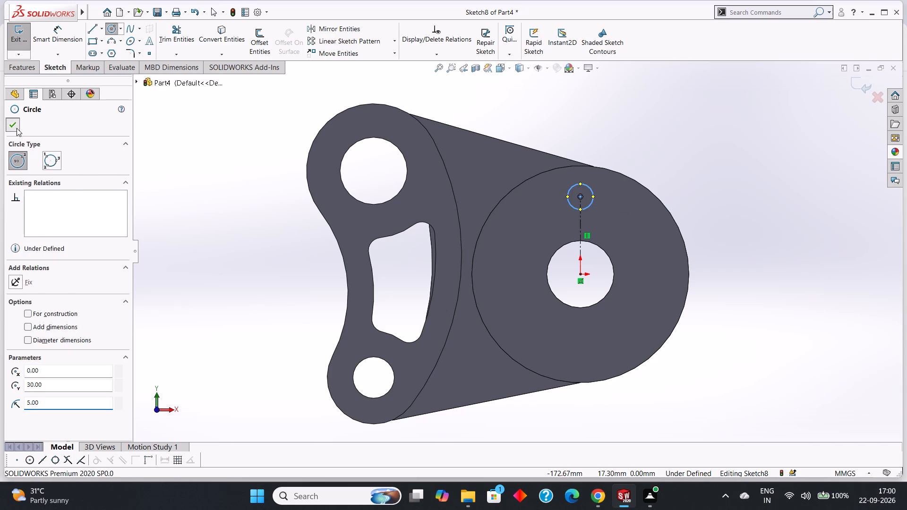
pyautogui.click(50, 36)
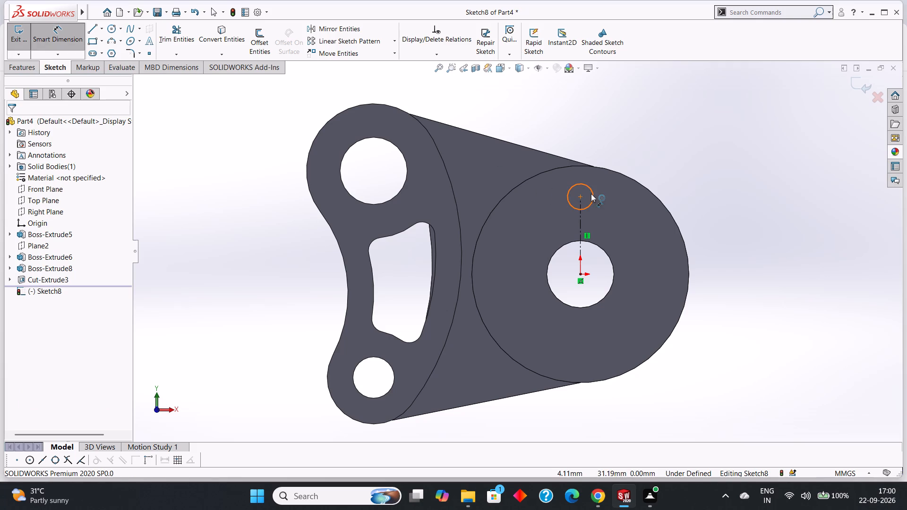
pyautogui.click(591, 194)
pyautogui.click(637, 199)
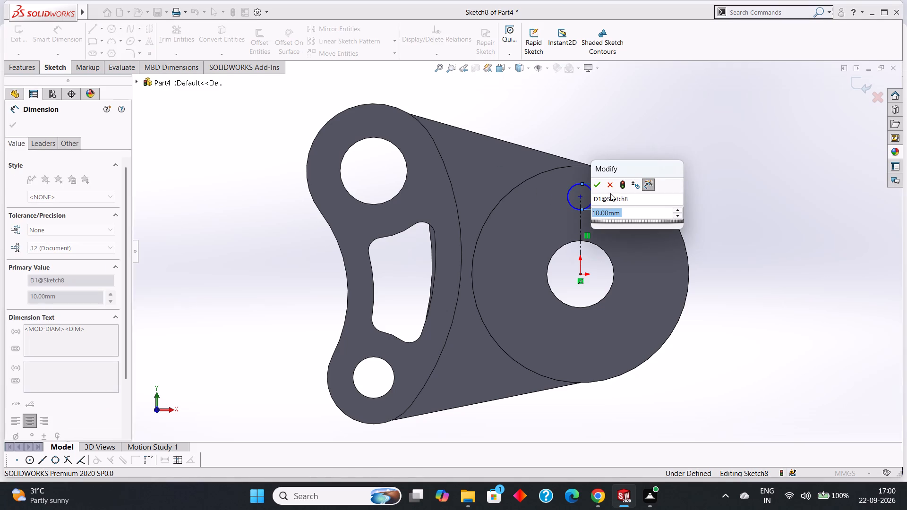
pyautogui.click(599, 186)
pyautogui.click(14, 128)
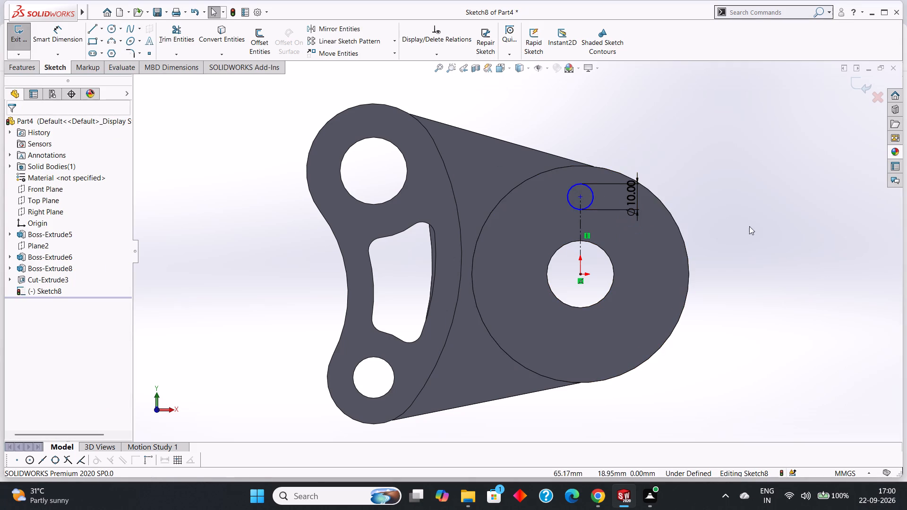
# Extrude the 10 mm circle on the disc as a Through All boss with merged result.
pyautogui.click(29, 72)
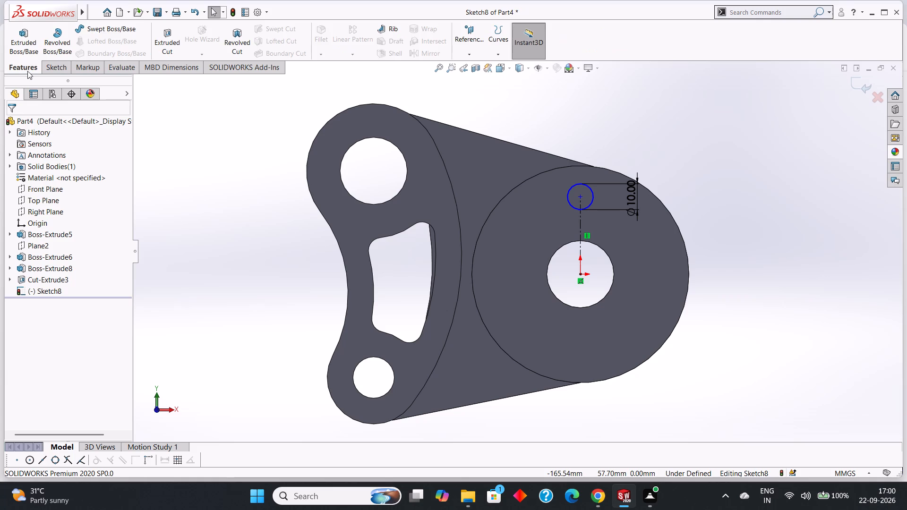
pyautogui.click(26, 41)
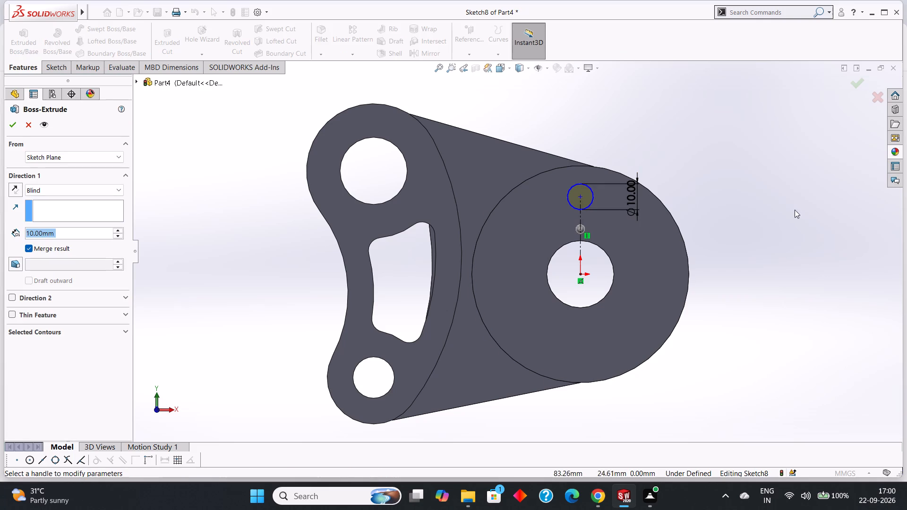
pyautogui.moveTo(770, 193); pyautogui.dragTo(709, 264, button='middle')
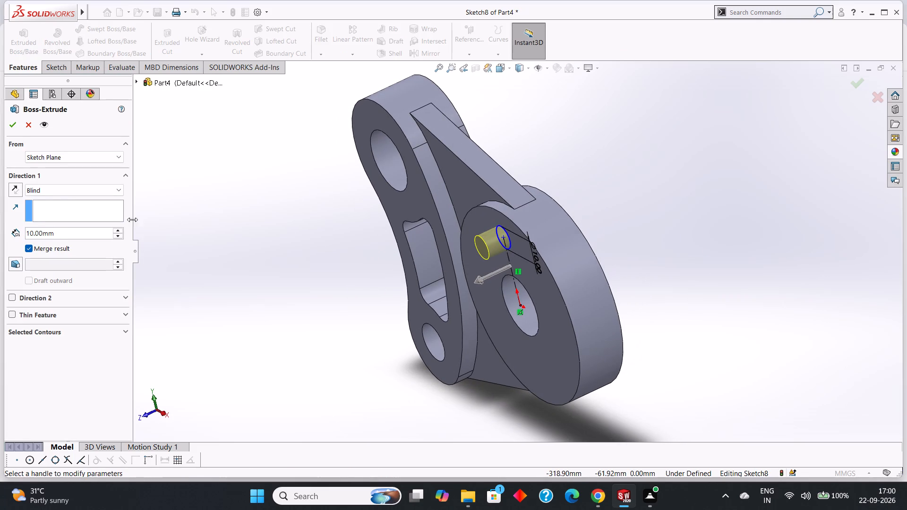
pyautogui.click(50, 191)
pyautogui.click(43, 208)
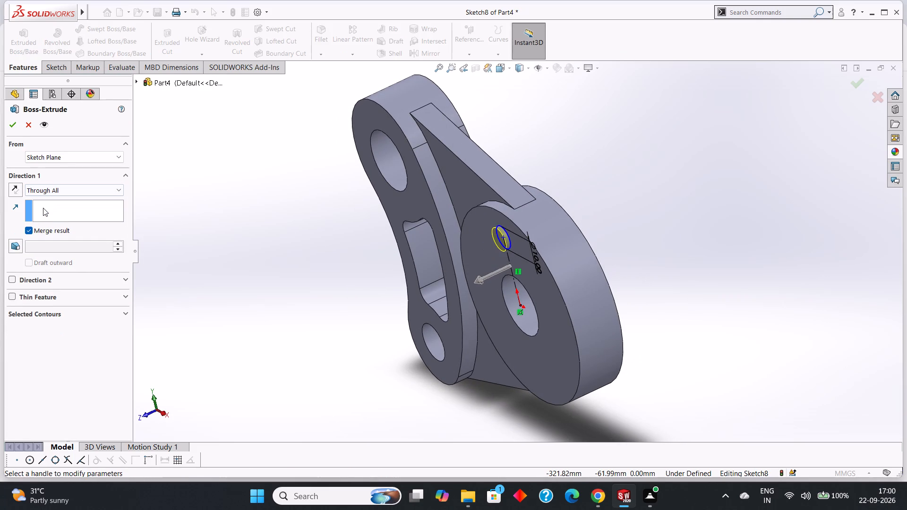
pyautogui.moveTo(698, 246); pyautogui.dragTo(650, 277, button='middle')
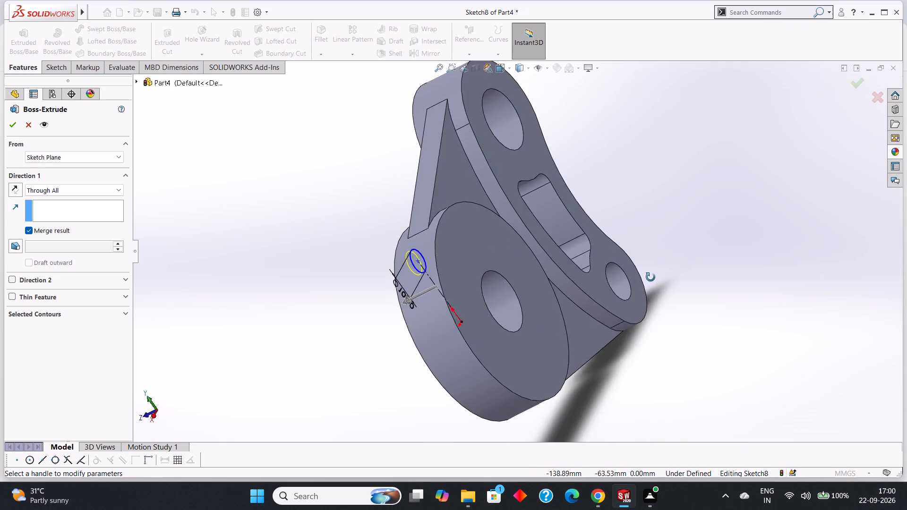
pyautogui.moveTo(650, 277); pyautogui.dragTo(707, 258, button='middle')
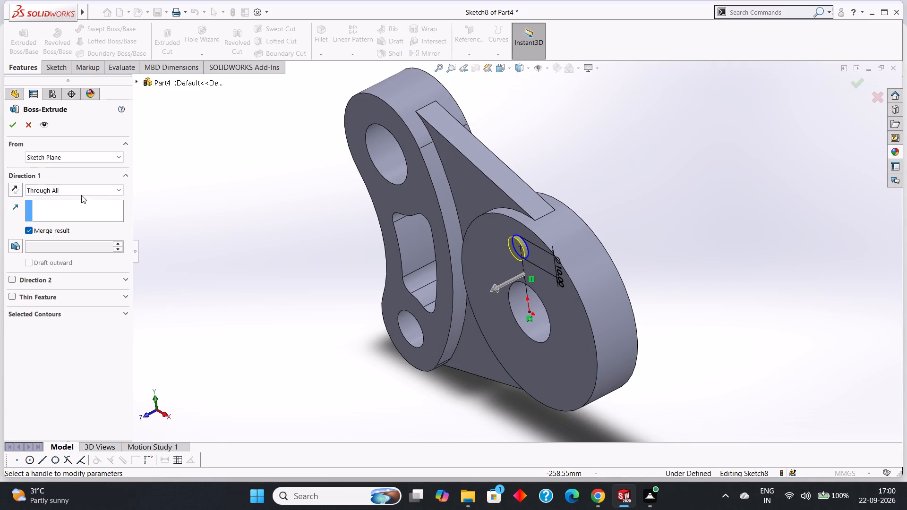
pyautogui.click(10, 127)
pyautogui.moveTo(740, 239); pyautogui.dragTo(774, 216, button='middle')
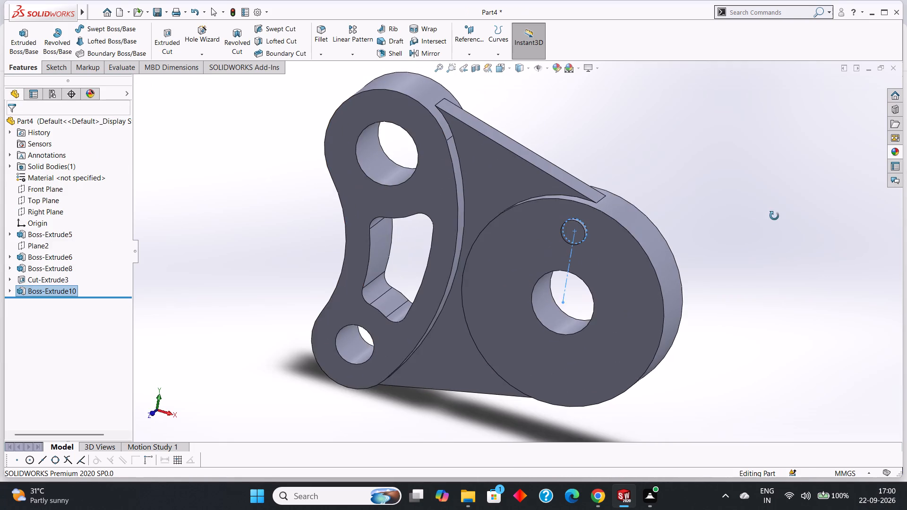
# Undo the boss extrusion of the 10 mm circle on the disc.
pyautogui.moveTo(774, 216); pyautogui.dragTo(770, 221, button='middle')
pyautogui.press('Escape')
pyautogui.hotkey('ctrl', 'z')
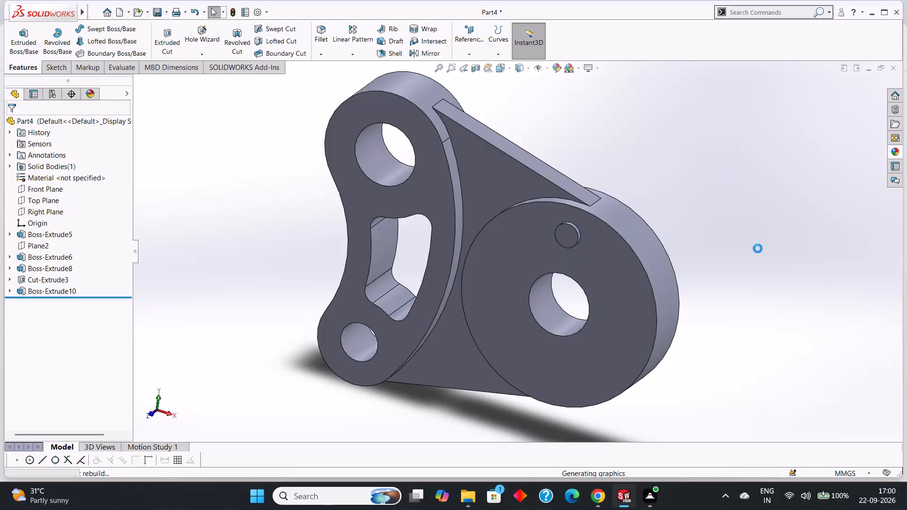
# Cut the 10 mm circle through the disc with a Through All extruded cut.
pyautogui.click(22, 67)
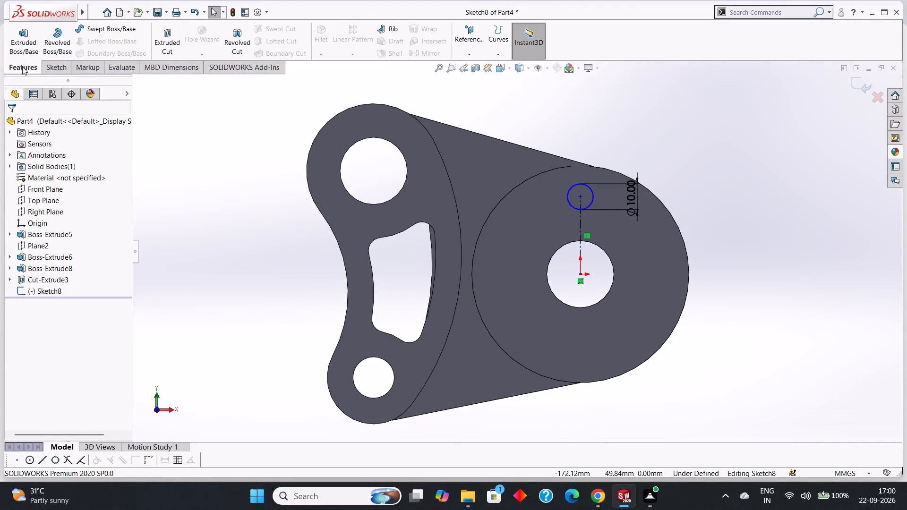
pyautogui.click(164, 42)
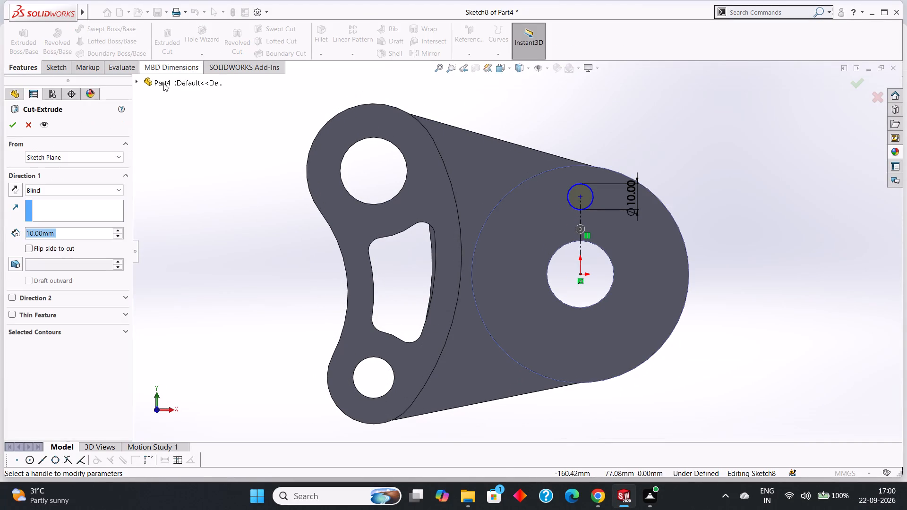
pyautogui.click(74, 191)
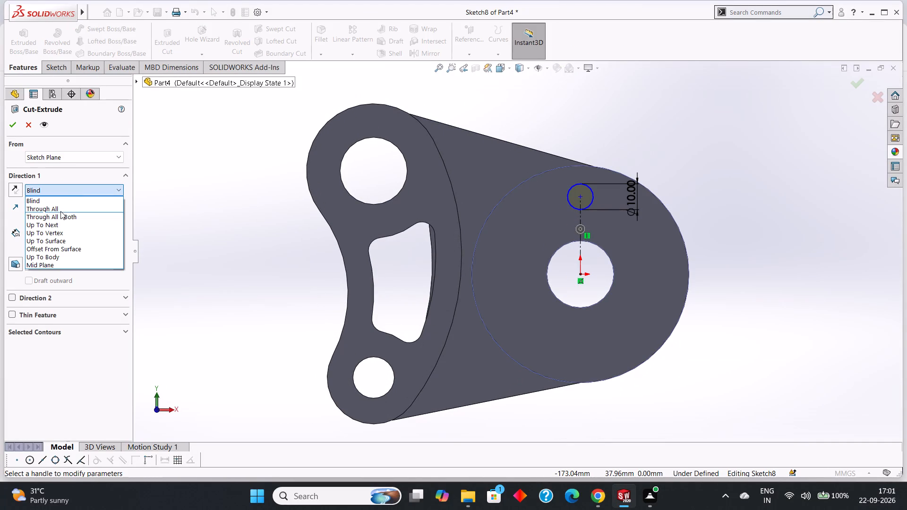
pyautogui.click(60, 211)
pyautogui.moveTo(733, 230); pyautogui.dragTo(646, 303, button='middle')
pyautogui.scroll(-1, 719, 247)
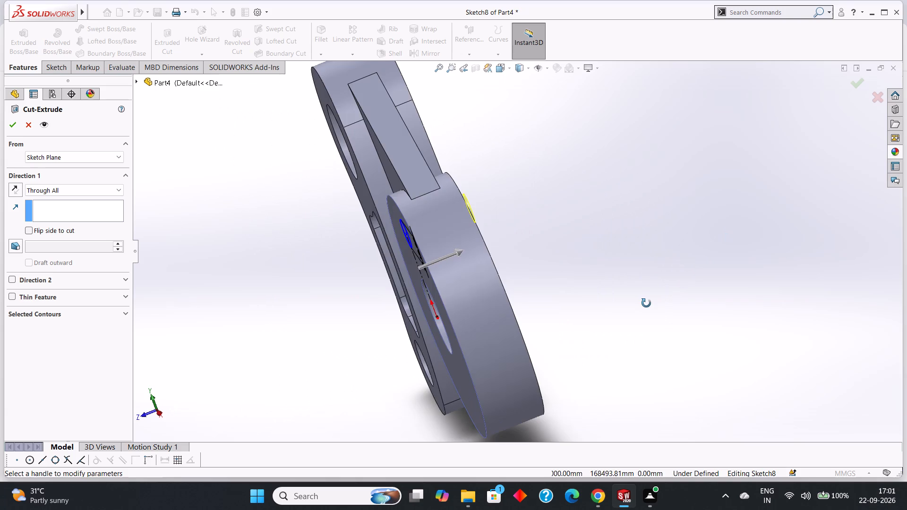
pyautogui.moveTo(646, 303); pyautogui.dragTo(665, 289, button='middle')
pyautogui.click(9, 128)
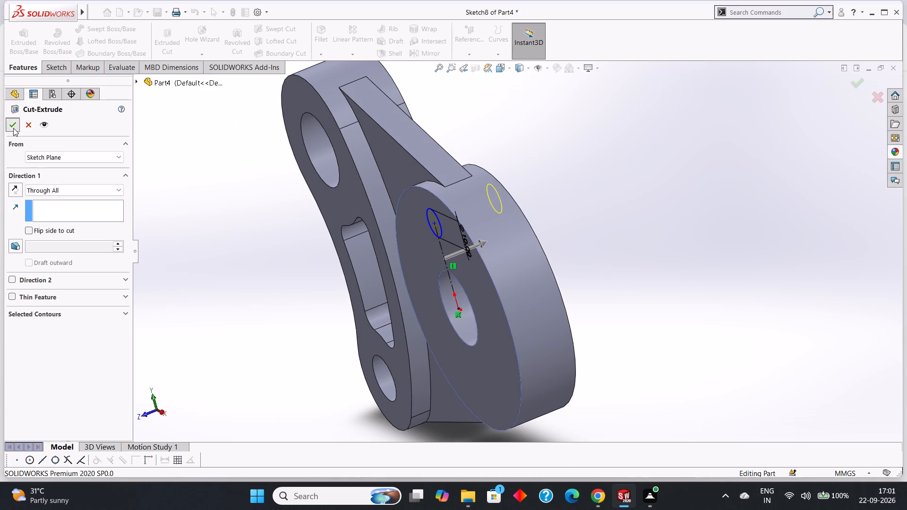
pyautogui.click(637, 244)
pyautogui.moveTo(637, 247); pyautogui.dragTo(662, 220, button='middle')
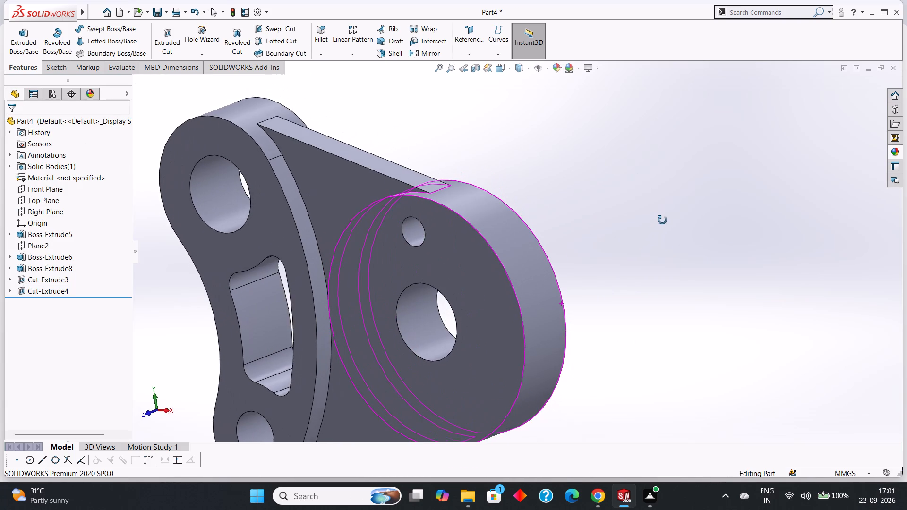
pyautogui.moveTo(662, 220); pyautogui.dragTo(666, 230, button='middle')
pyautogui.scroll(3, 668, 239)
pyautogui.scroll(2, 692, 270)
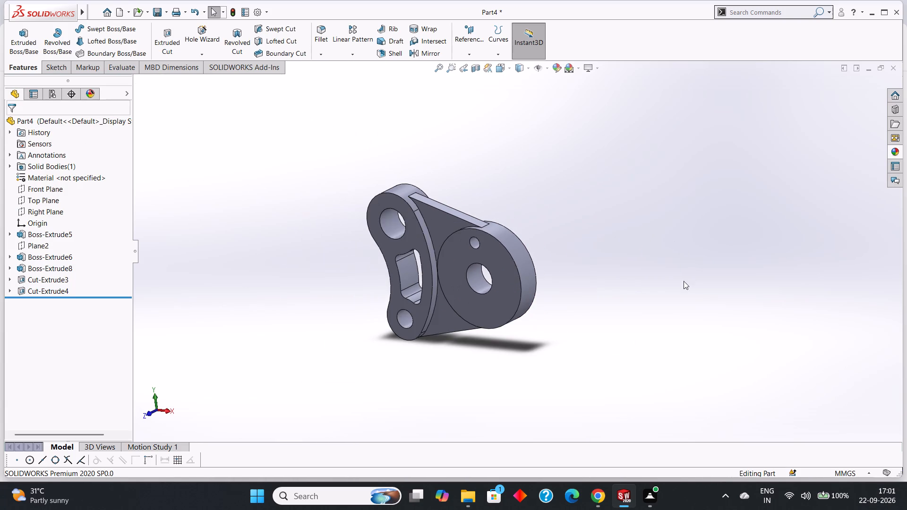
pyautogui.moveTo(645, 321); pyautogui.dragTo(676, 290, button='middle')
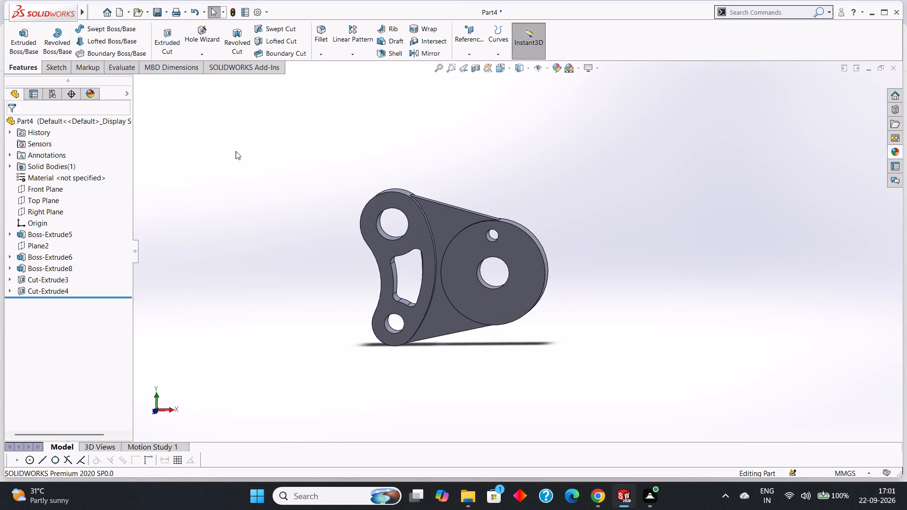
# Create a circular pattern of the 10 mm hole around the disc's centre hole with 8 equally spaced instances over 360 degrees.
pyautogui.click(47, 72)
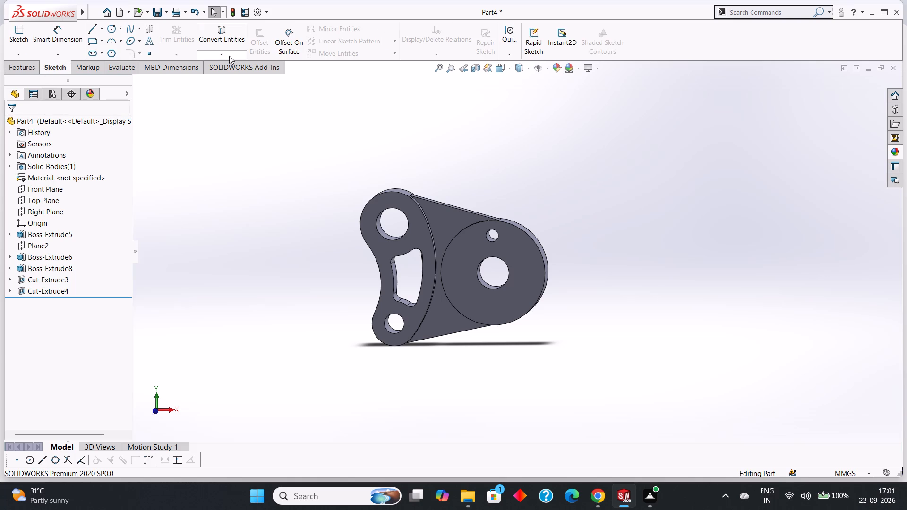
pyautogui.click(29, 66)
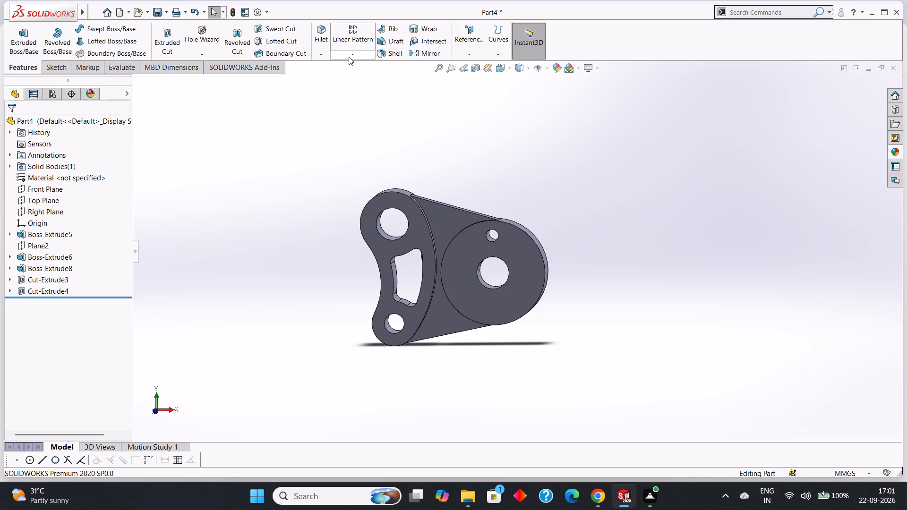
pyautogui.click(355, 55)
pyautogui.click(362, 82)
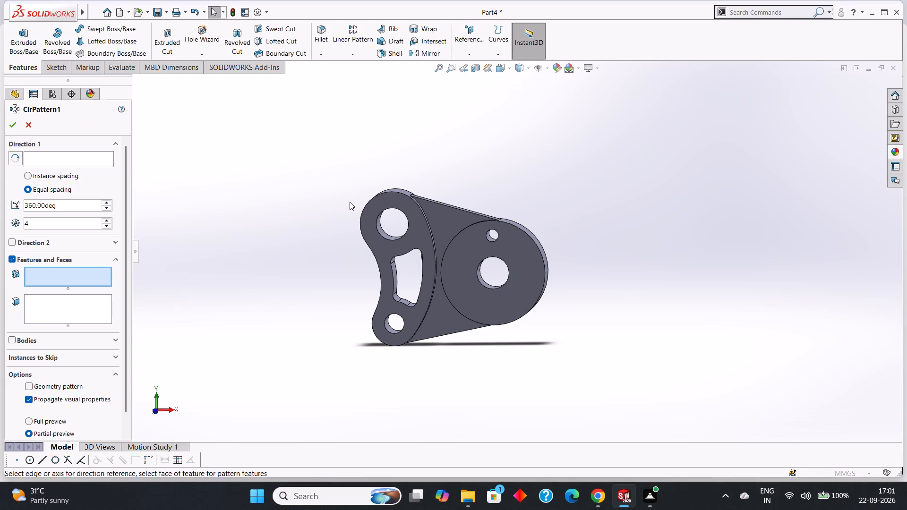
pyautogui.scroll(-1, 350, 202)
pyautogui.scroll(-4, 550, 269)
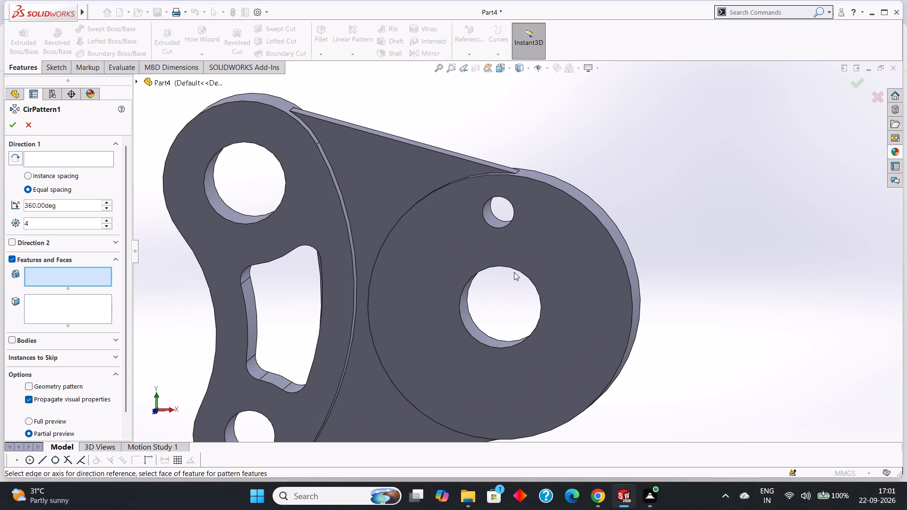
pyautogui.click(465, 286)
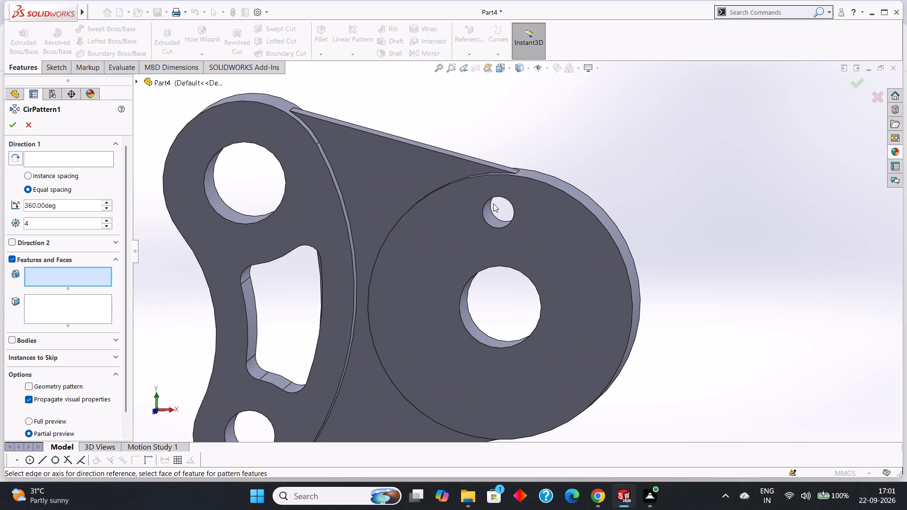
pyautogui.scroll(-1, 506, 226)
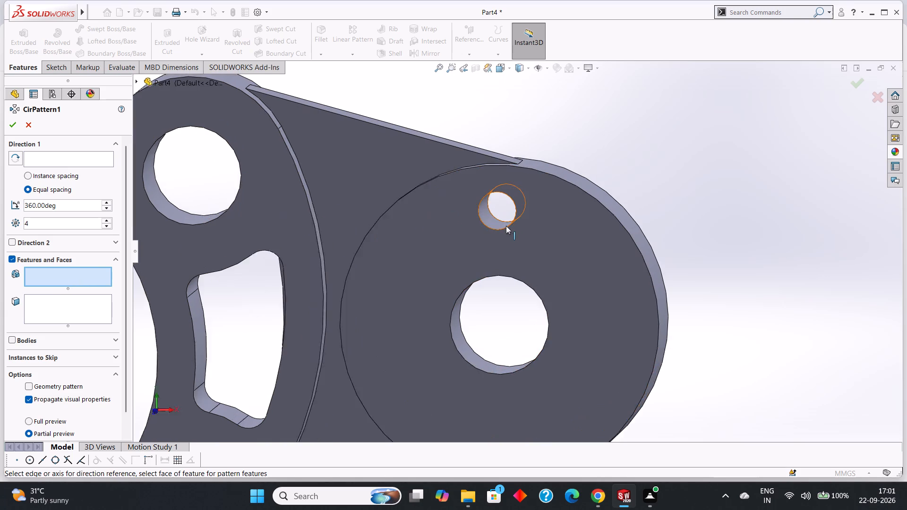
pyautogui.scroll(-1, 506, 226)
pyautogui.click(477, 212)
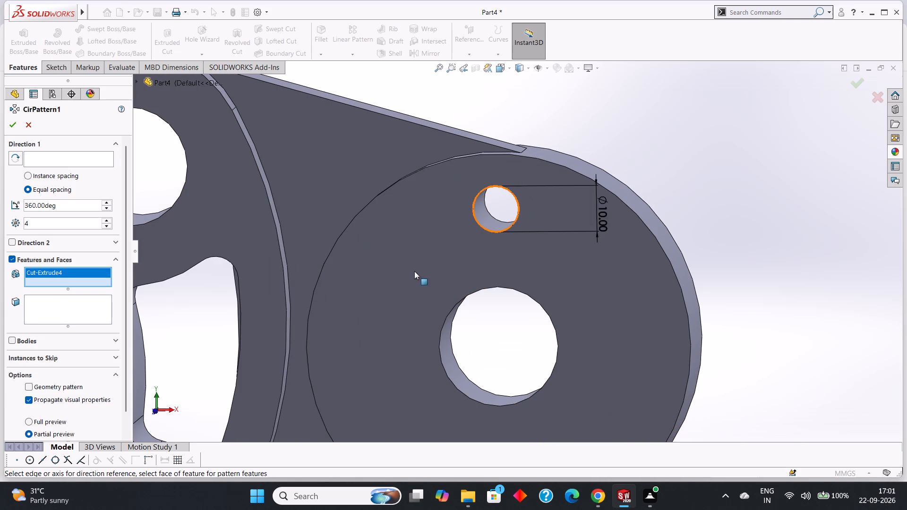
pyautogui.click(51, 156)
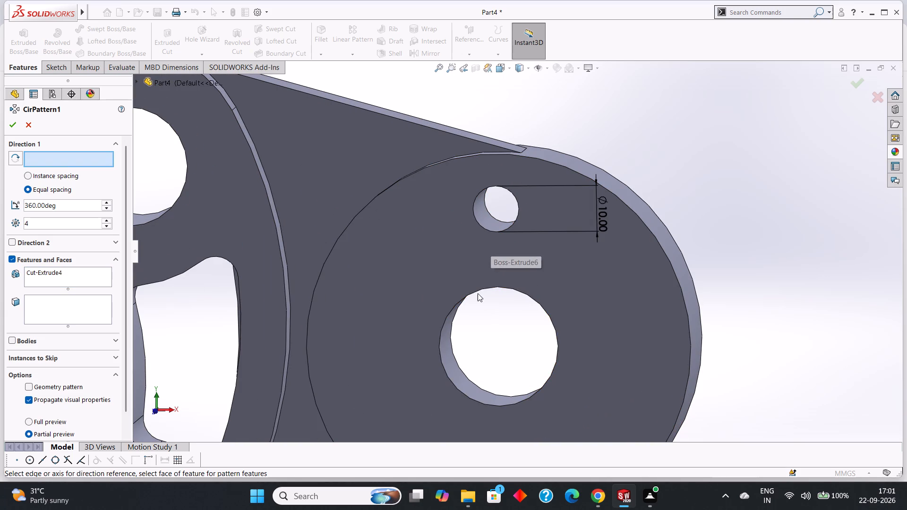
pyautogui.click(452, 312)
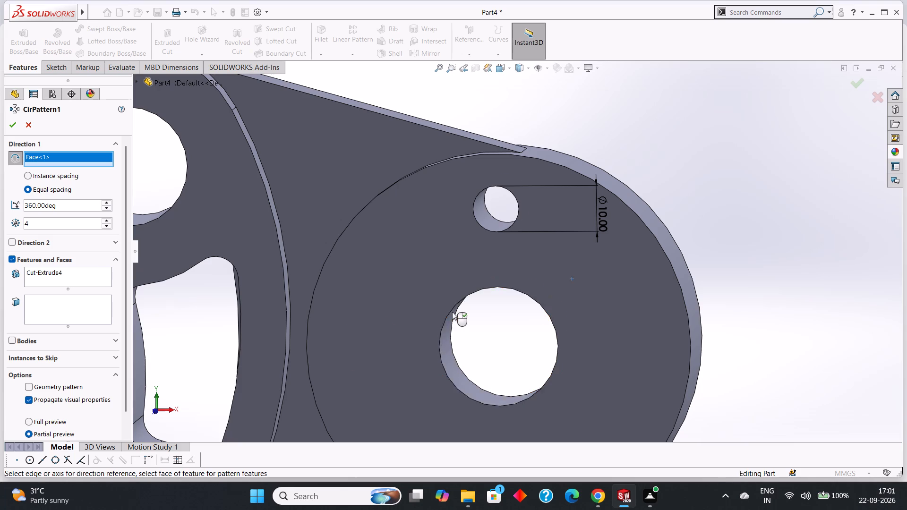
pyautogui.scroll(5, 452, 312)
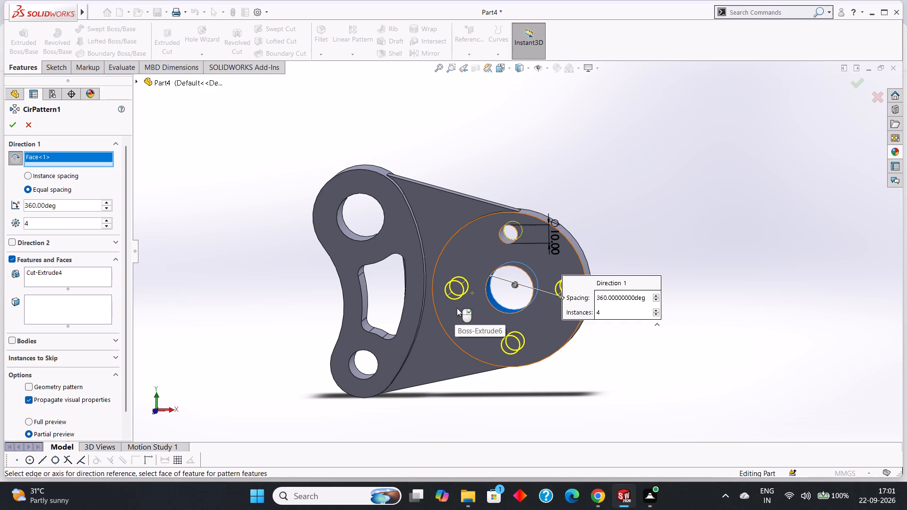
pyautogui.moveTo(39, 223); pyautogui.dragTo(22, 220)
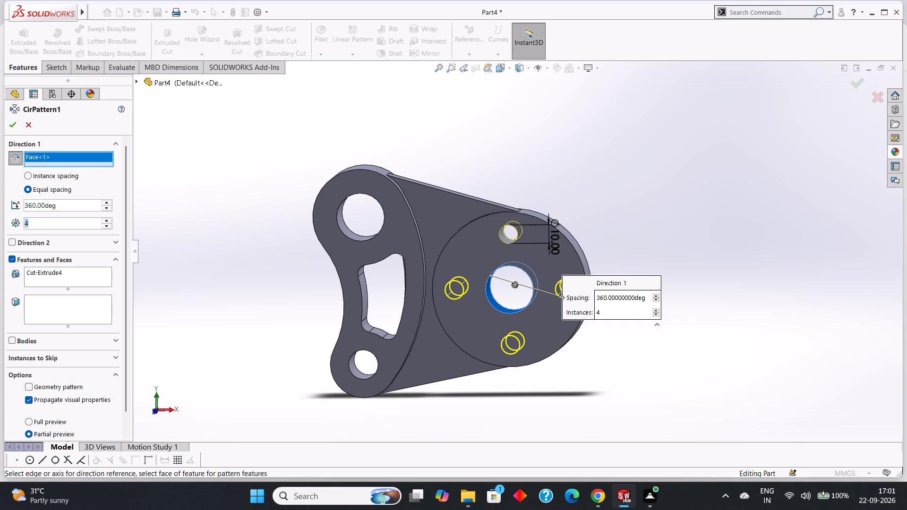
pyautogui.moveTo(22, 220); pyautogui.dragTo(19, 220)
pyautogui.press('8')
pyautogui.press('Return')
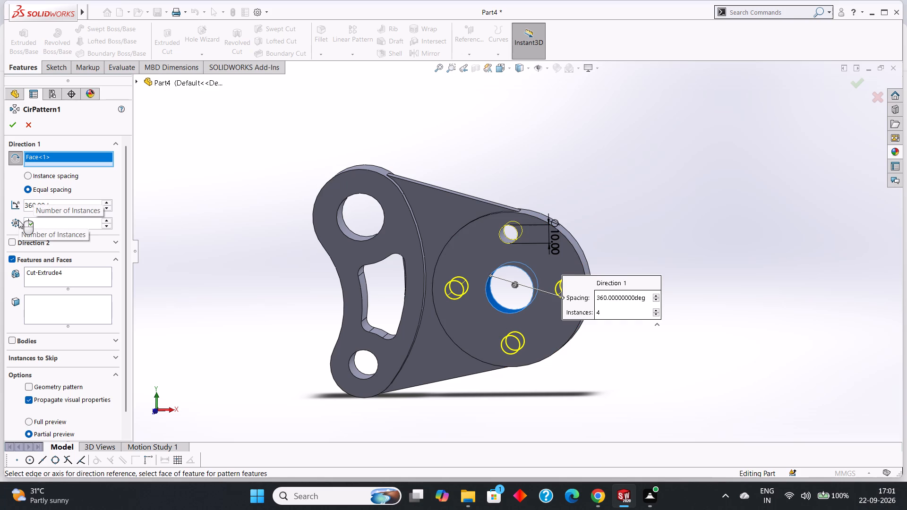
pyautogui.click(7, 122)
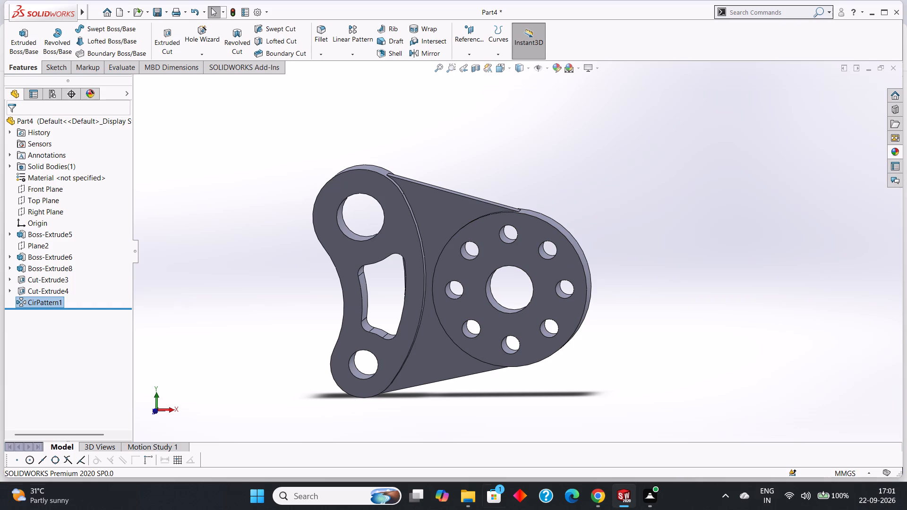
# Examine the link, web and drilled disc from several angles.
pyautogui.scroll(2, 616, 290)
pyautogui.moveTo(642, 263); pyautogui.dragTo(642, 268, button='middle')
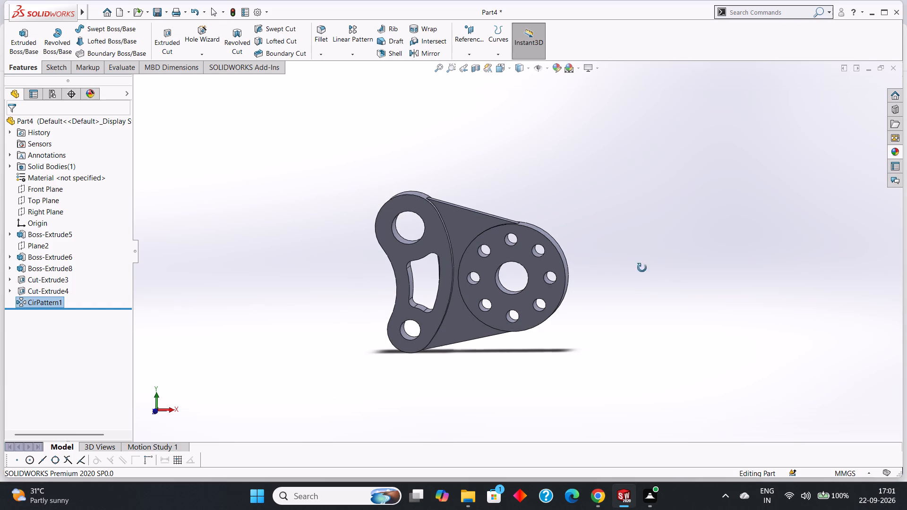
pyautogui.moveTo(642, 268); pyautogui.dragTo(593, 288, button='middle')
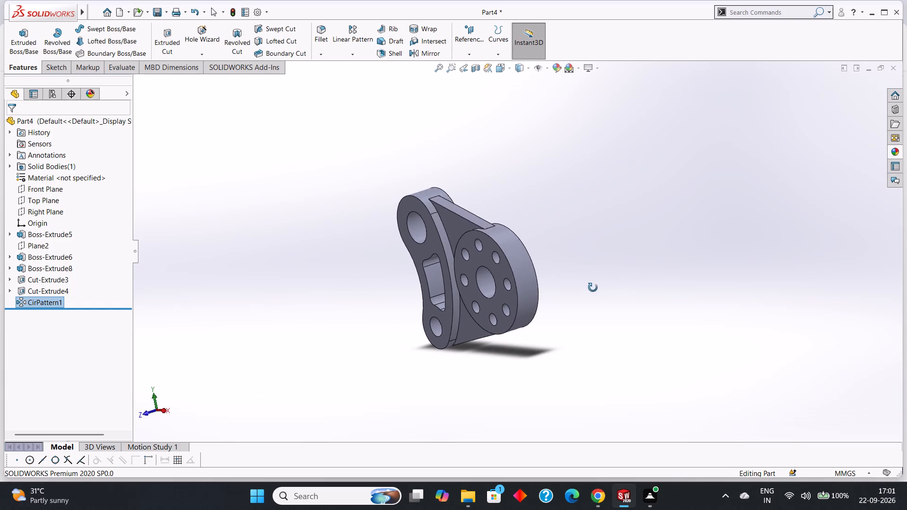
pyautogui.moveTo(593, 288); pyautogui.dragTo(648, 268, button='middle')
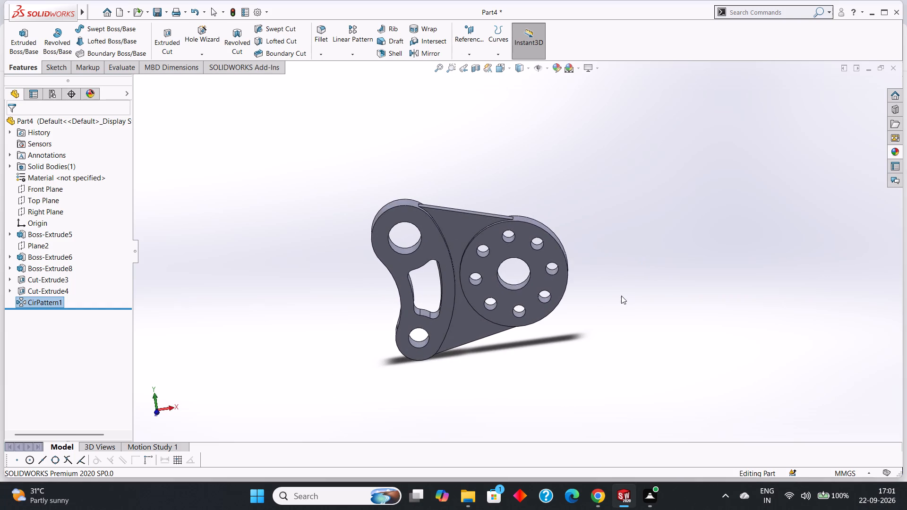
pyautogui.scroll(2, 621, 296)
pyautogui.scroll(-4, 583, 303)
pyautogui.scroll(4, 213, 162)
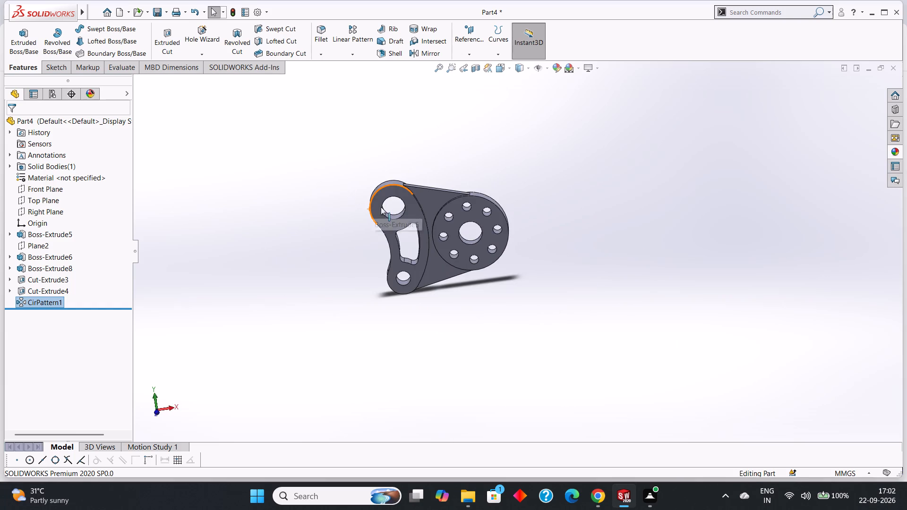
pyautogui.scroll(-3, 392, 209)
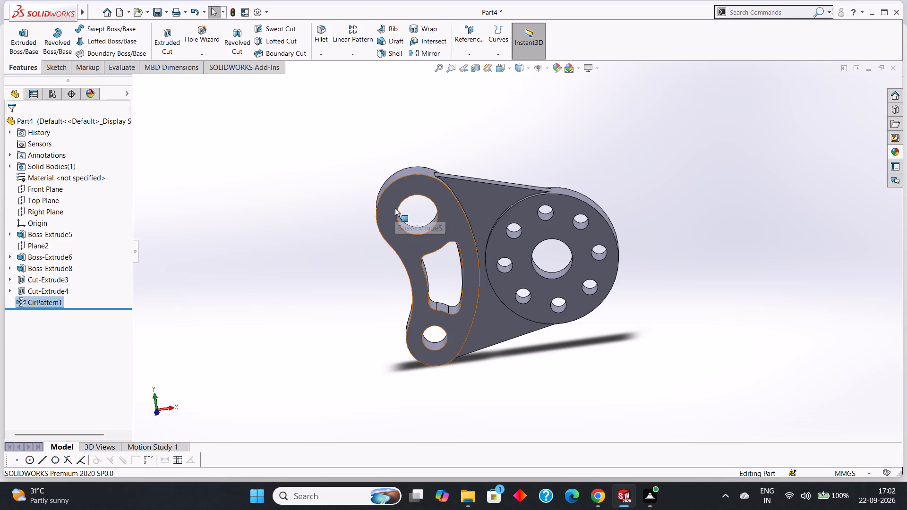
pyautogui.scroll(-2, 395, 207)
pyautogui.scroll(3, 399, 205)
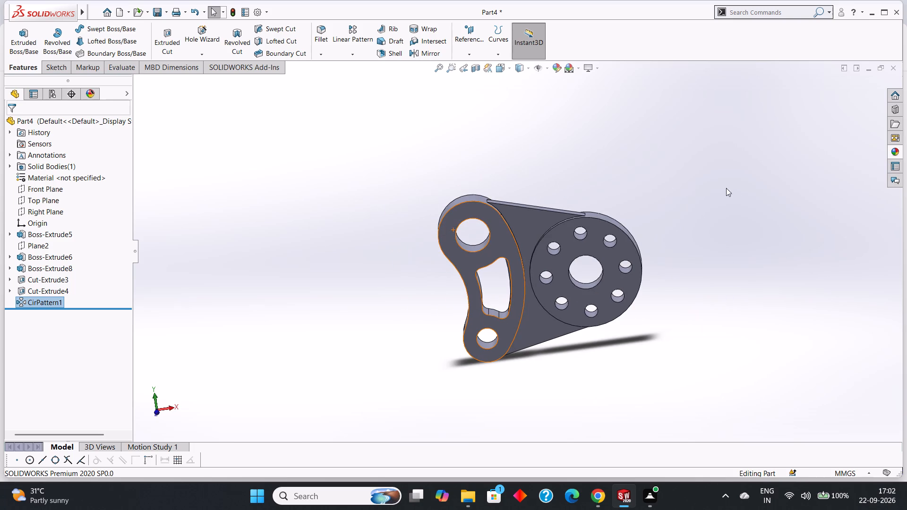
# Open the appearance colour settings for the circular pattern and try bright green from the basic colours.
pyautogui.click(554, 67)
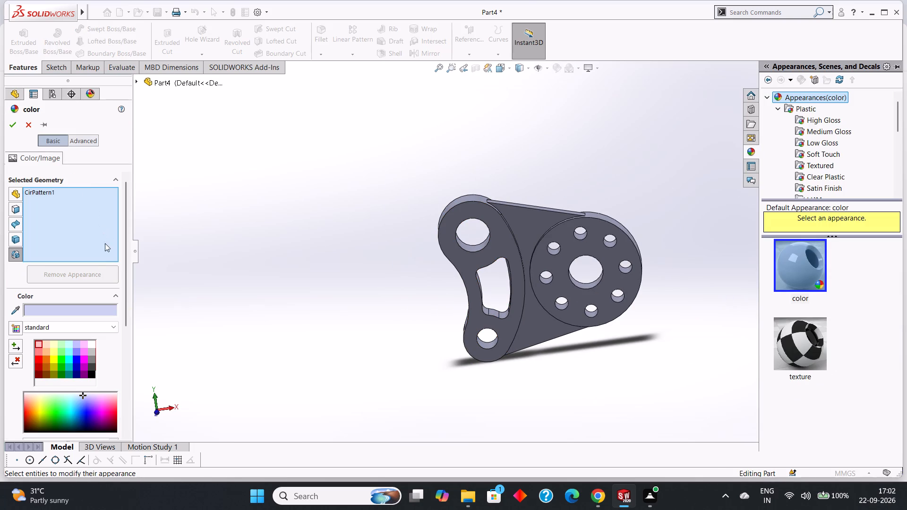
pyautogui.click(47, 308)
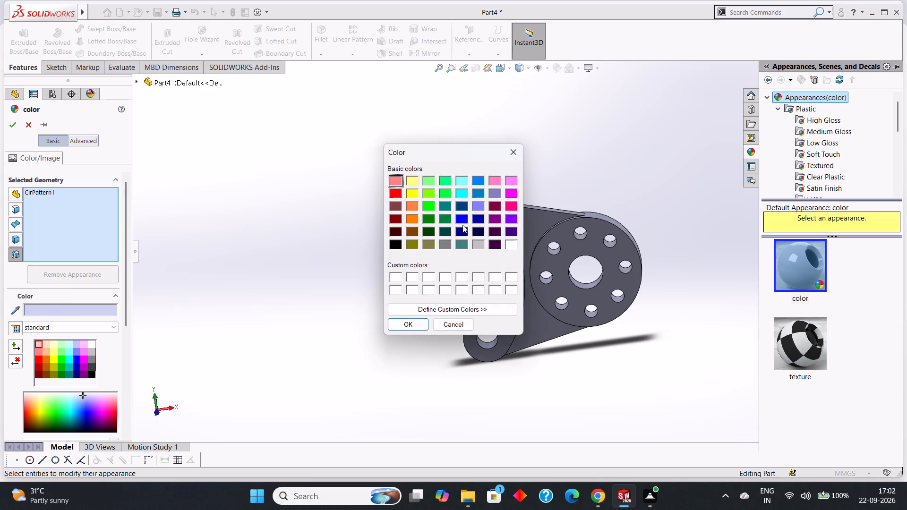
pyautogui.click(430, 204)
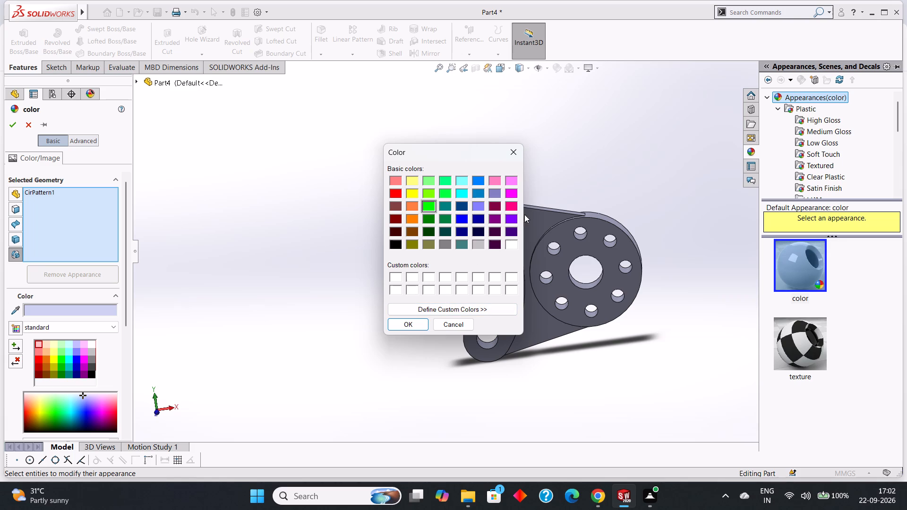
pyautogui.click(515, 153)
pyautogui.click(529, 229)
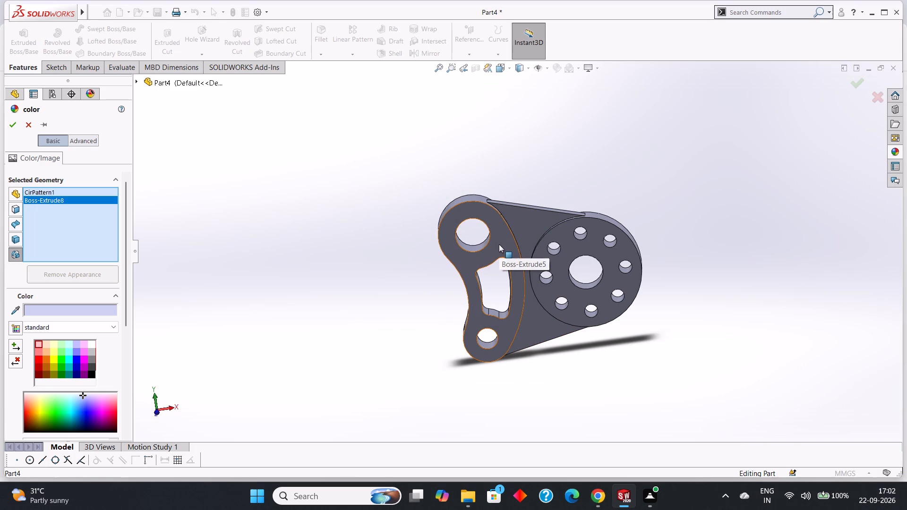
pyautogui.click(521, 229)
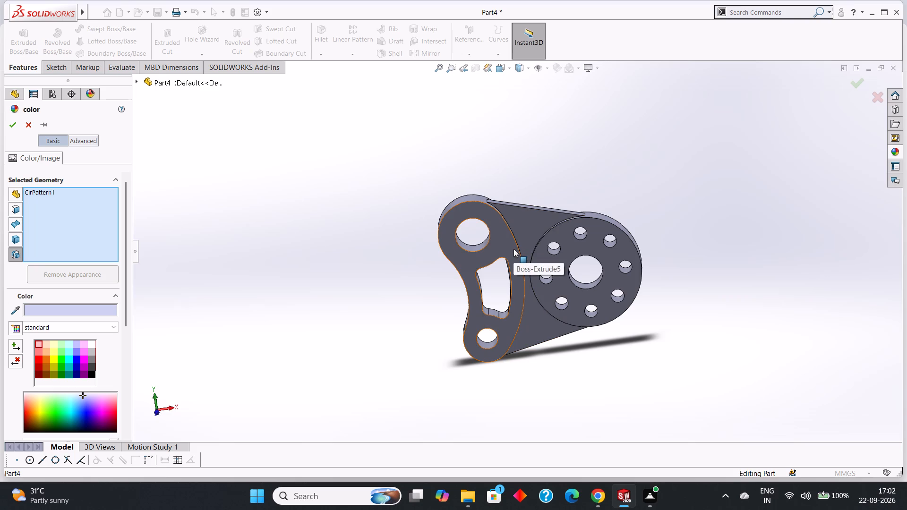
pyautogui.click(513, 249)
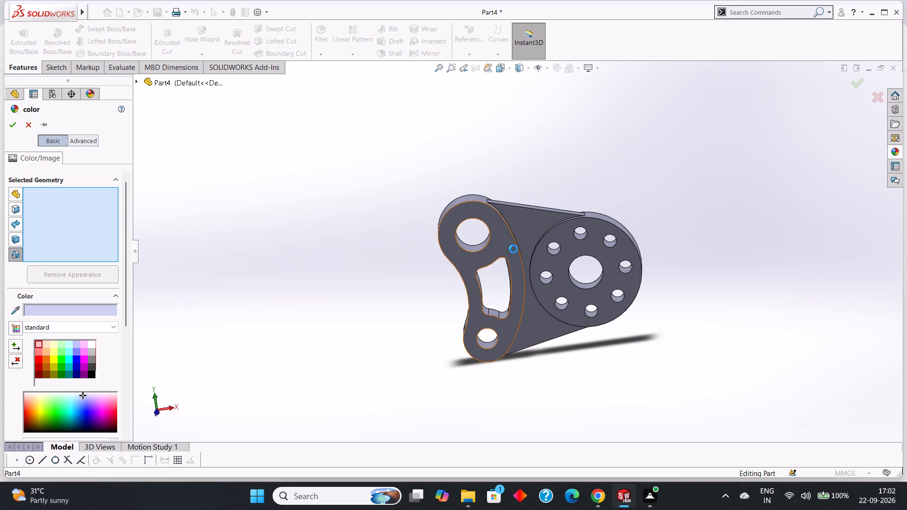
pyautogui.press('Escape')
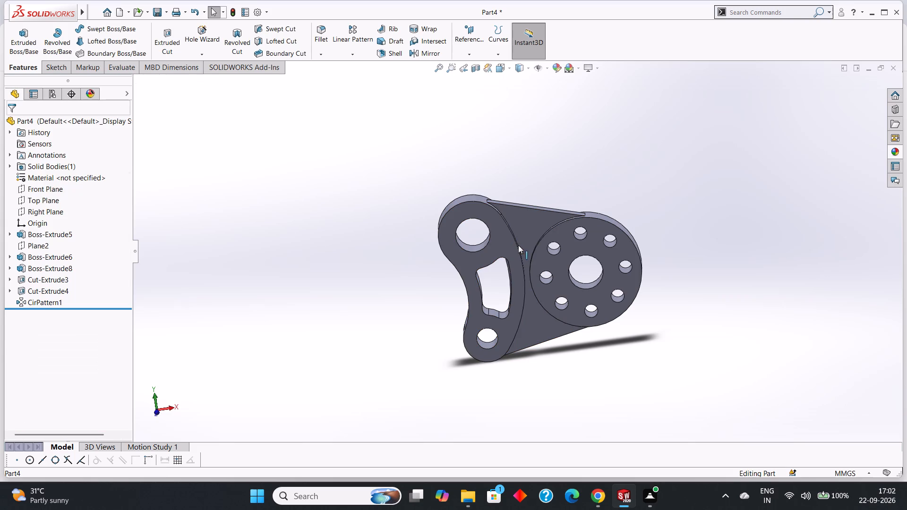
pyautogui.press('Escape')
# Colour the front, back and outer side faces of the link, web and disc dark green from the basic colours, excluding hole and slot walls.
pyautogui.click(521, 228)
pyautogui.keyDown('ctrl'); pyautogui.click(506, 245); pyautogui.keyUp('ctrl')
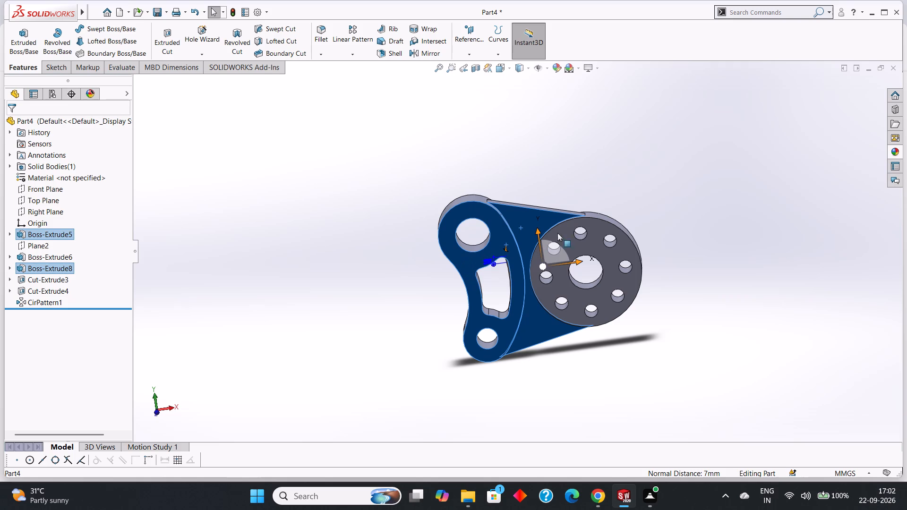
pyautogui.keyDown('ctrl'); pyautogui.click(607, 226); pyautogui.keyUp('ctrl')
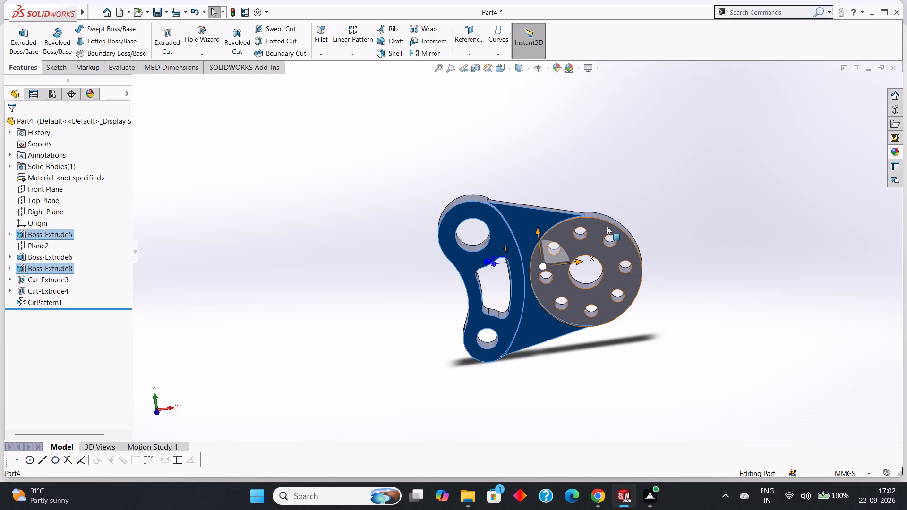
pyautogui.moveTo(645, 126); pyautogui.dragTo(629, 191, button='middle')
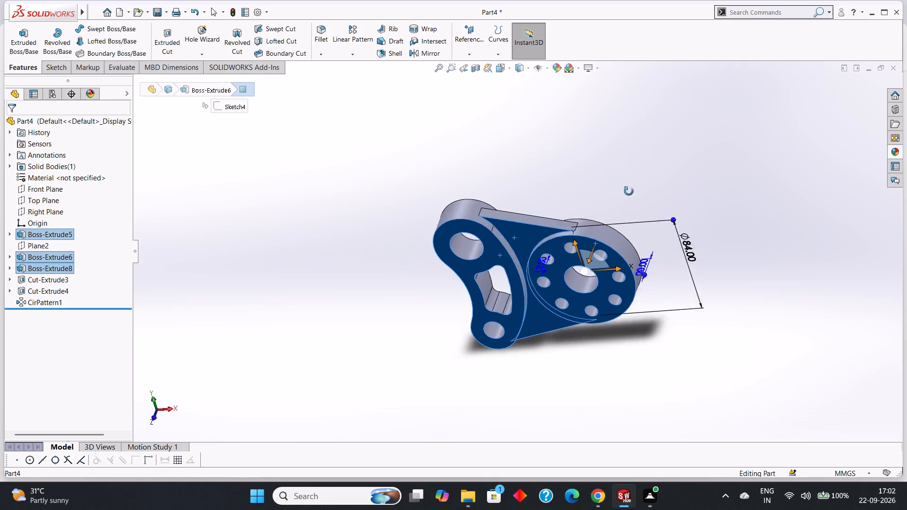
pyautogui.moveTo(629, 191); pyautogui.dragTo(616, 226, button='middle')
pyautogui.keyDown('ctrl'); pyautogui.click(461, 214); pyautogui.keyUp('ctrl')
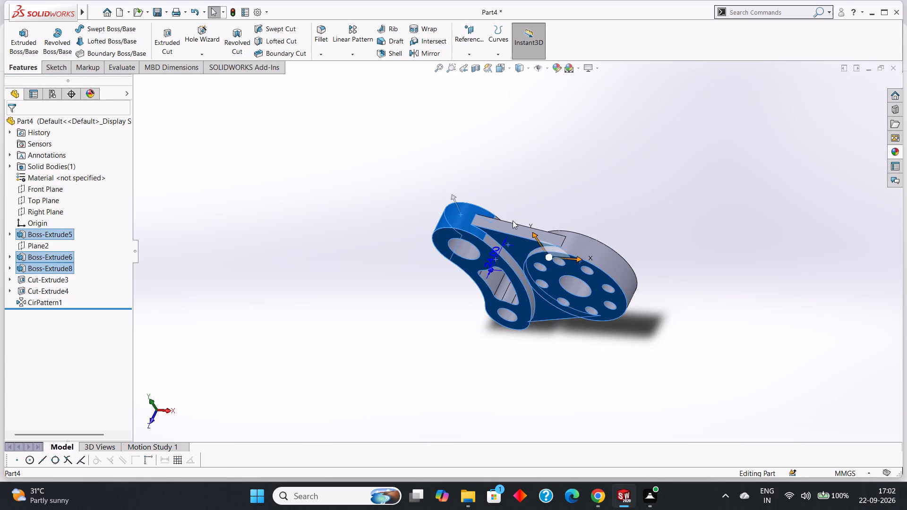
pyautogui.keyDown('ctrl'); pyautogui.click(511, 226); pyautogui.keyUp('ctrl')
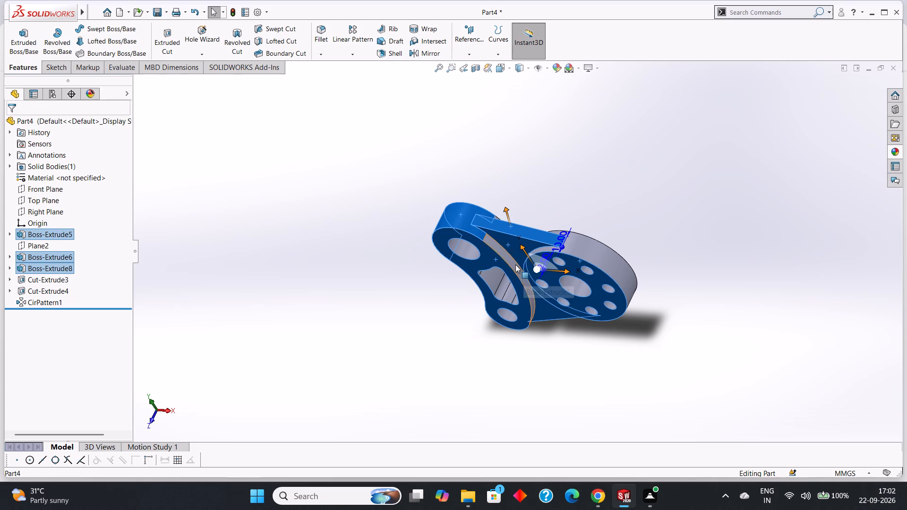
pyautogui.keyDown('ctrl'); pyautogui.click(501, 251); pyautogui.keyUp('ctrl')
pyautogui.keyDown('ctrl'); pyautogui.click(599, 250); pyautogui.keyUp('ctrl')
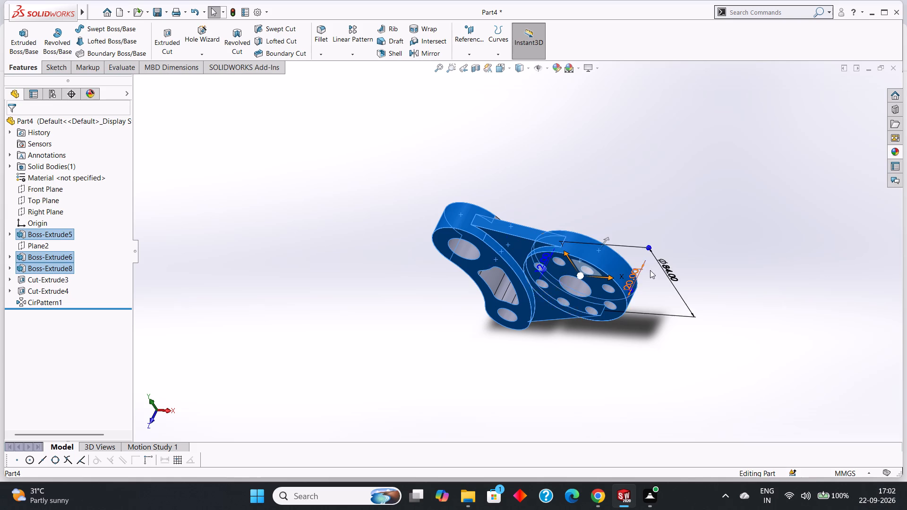
pyautogui.moveTo(750, 238); pyautogui.dragTo(672, 392, button='middle')
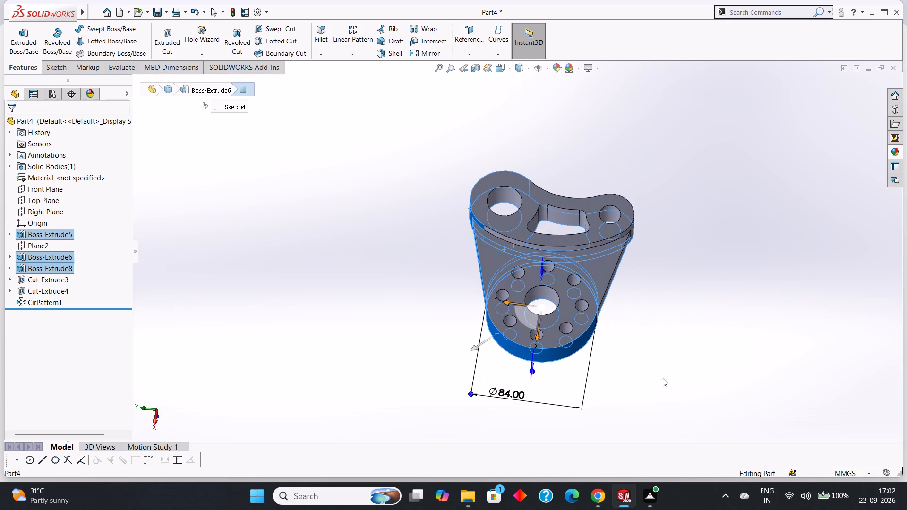
pyautogui.scroll(-1, 667, 160)
pyautogui.moveTo(667, 160); pyautogui.dragTo(652, 243, button='middle')
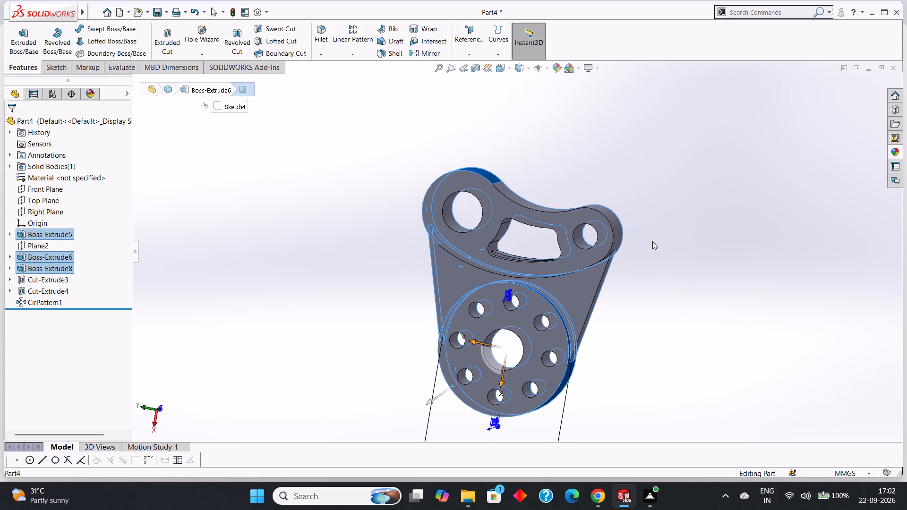
pyautogui.keyDown('ctrl'); pyautogui.click(461, 180); pyautogui.keyUp('ctrl')
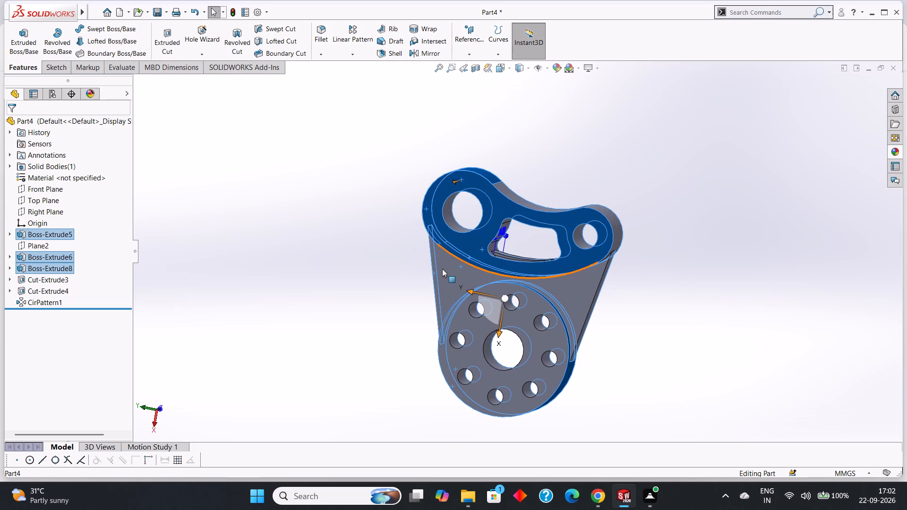
pyautogui.keyDown('ctrl'); pyautogui.click(442, 269); pyautogui.keyUp('ctrl')
pyautogui.keyDown('ctrl'); pyautogui.click(529, 314); pyautogui.keyUp('ctrl')
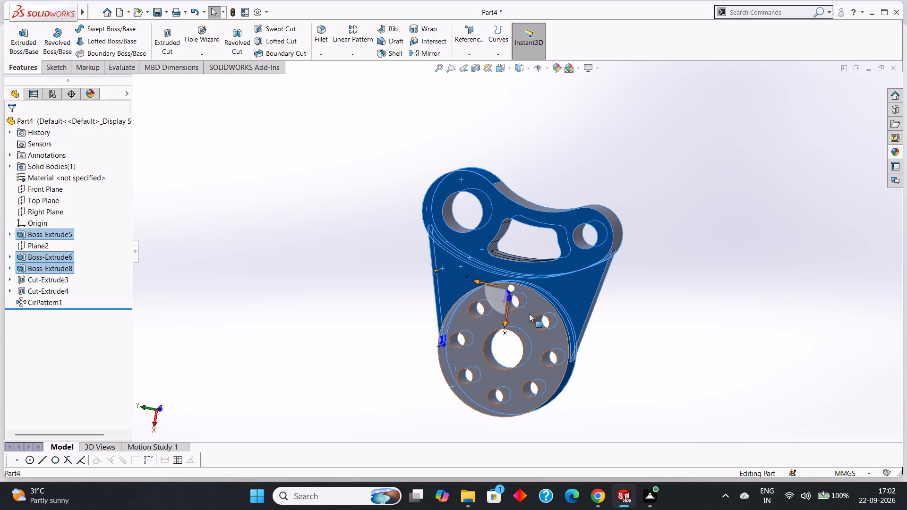
pyautogui.moveTo(713, 134); pyautogui.dragTo(691, 217, button='middle')
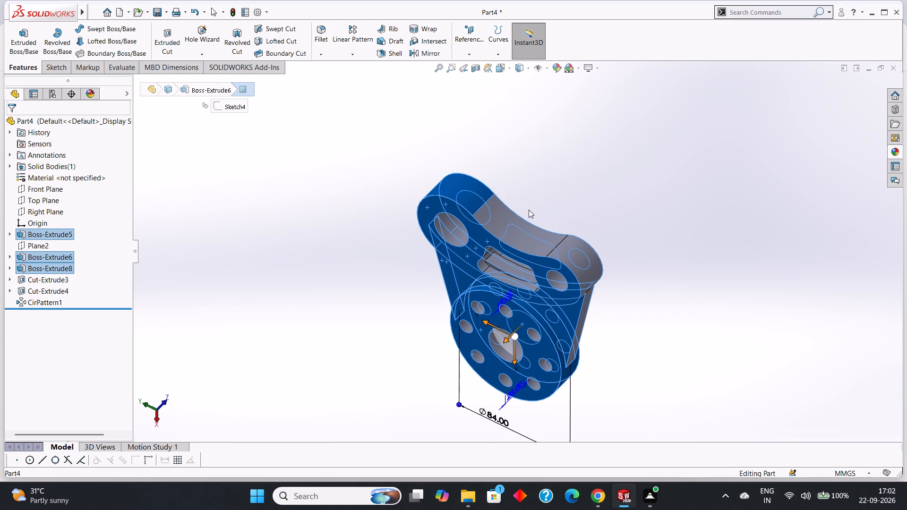
pyautogui.keyDown('ctrl'); pyautogui.click(496, 212); pyautogui.keyUp('ctrl')
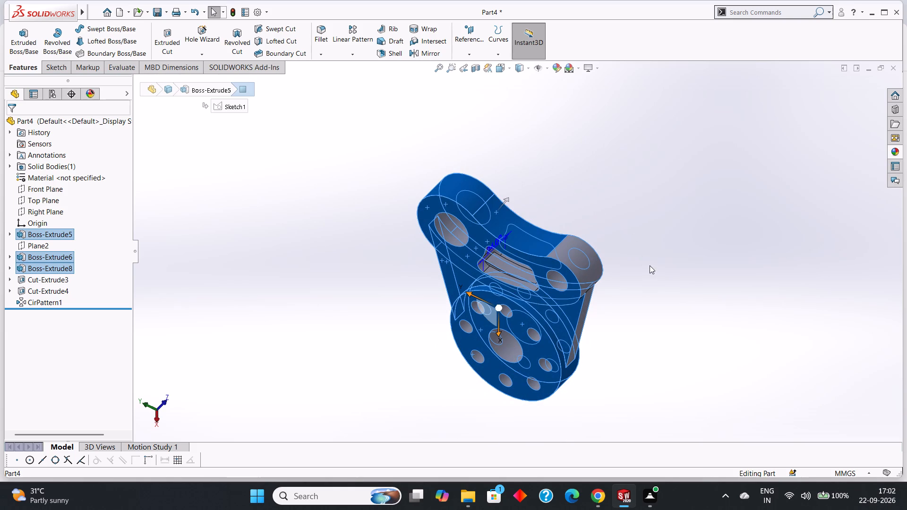
pyautogui.moveTo(650, 266); pyautogui.dragTo(629, 229, button='middle')
pyautogui.keyDown('ctrl'); pyautogui.click(533, 222); pyautogui.keyUp('ctrl')
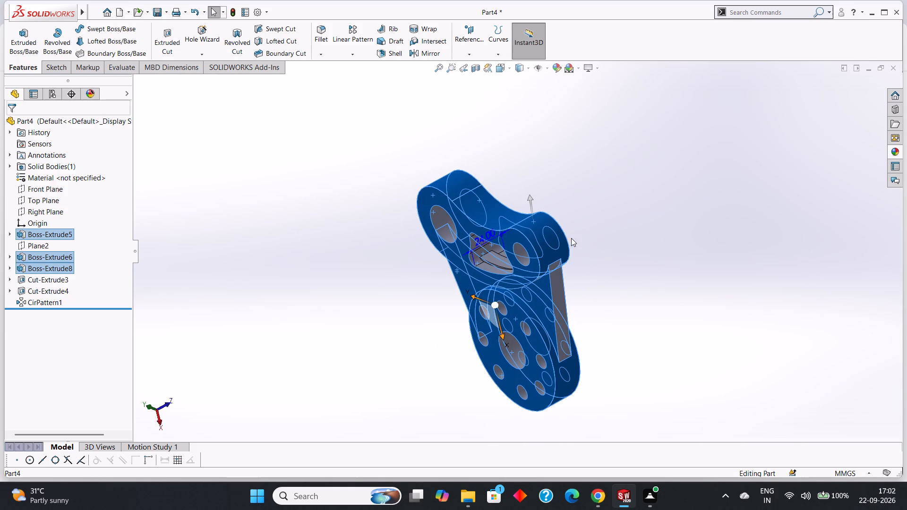
pyautogui.moveTo(647, 295); pyautogui.dragTo(624, 221, button='middle')
pyautogui.keyDown('ctrl'); pyautogui.click(529, 258); pyautogui.keyUp('ctrl')
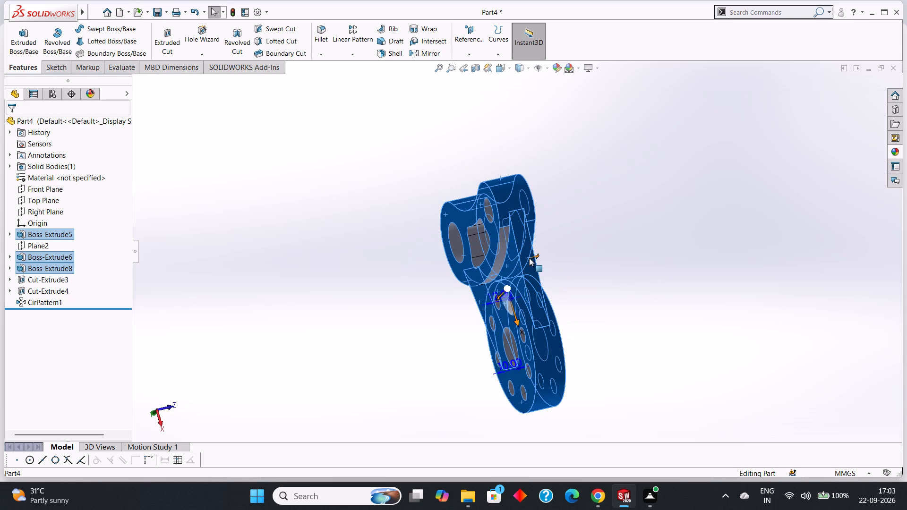
pyautogui.scroll(1, 667, 291)
pyautogui.moveTo(668, 291); pyautogui.dragTo(667, 165, button='middle')
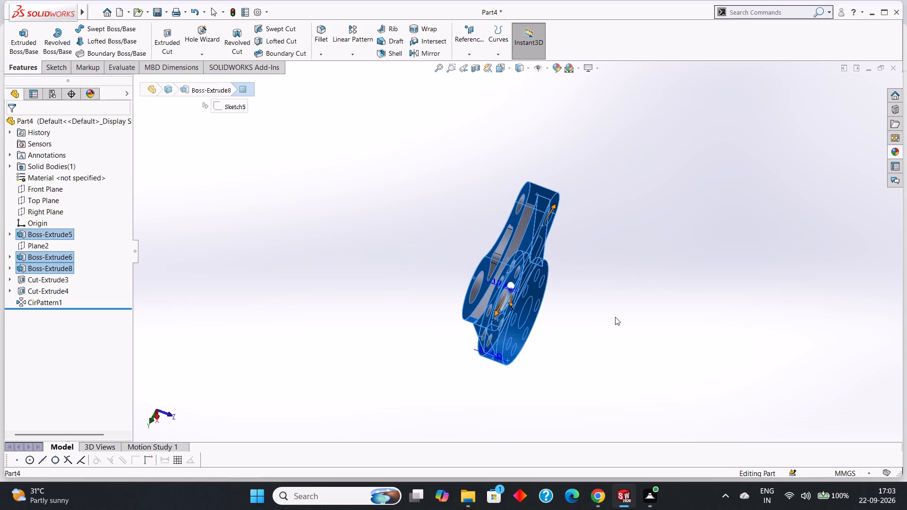
pyautogui.moveTo(615, 314); pyautogui.dragTo(597, 135, button='middle')
pyautogui.moveTo(642, 341); pyautogui.dragTo(593, 173, button='middle')
pyautogui.scroll(1, 665, 308)
pyautogui.moveTo(664, 292); pyautogui.dragTo(703, 187, button='middle')
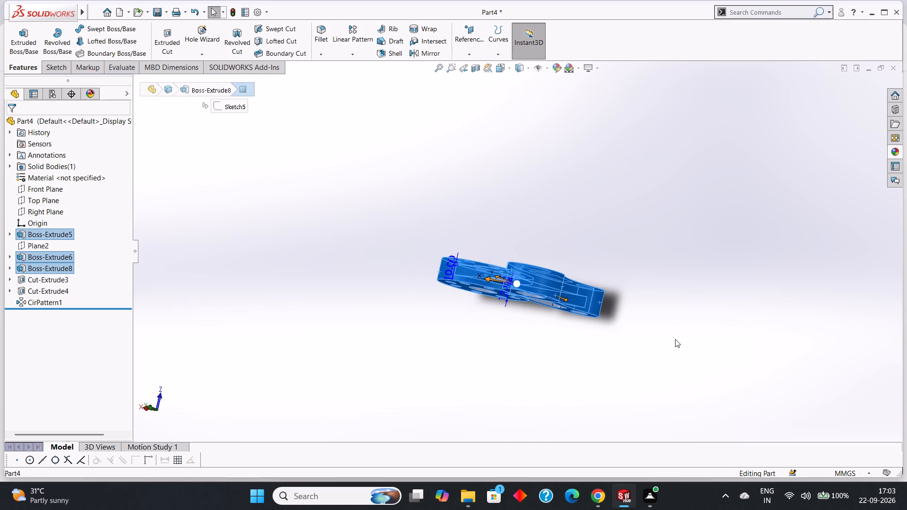
pyautogui.moveTo(677, 261); pyautogui.dragTo(582, 385, button='middle')
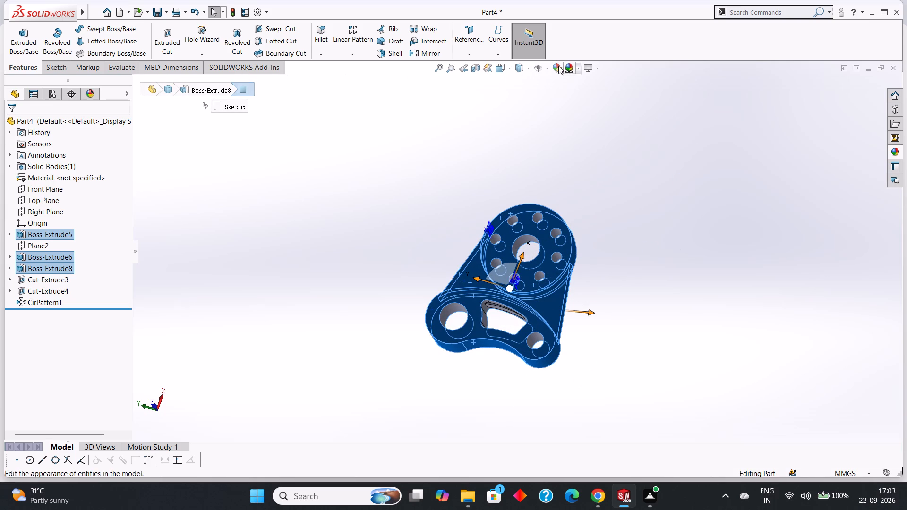
pyautogui.click(558, 66)
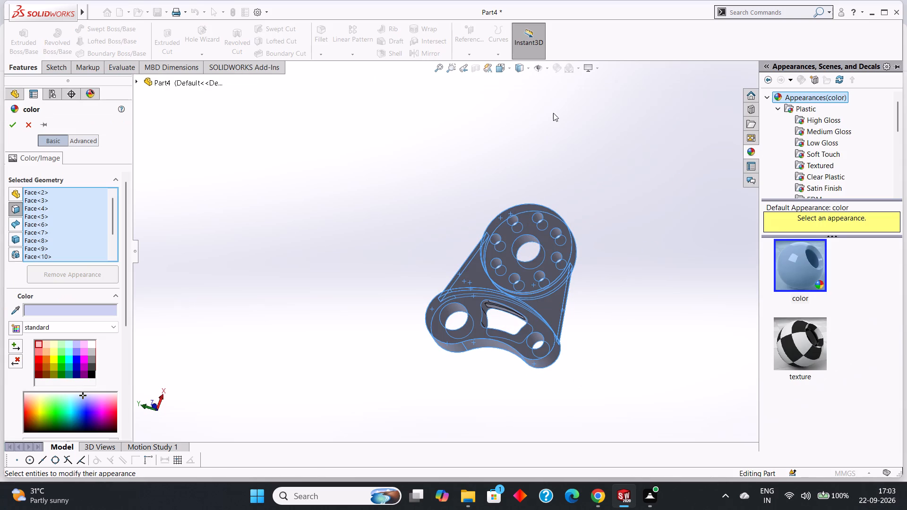
pyautogui.click(45, 307)
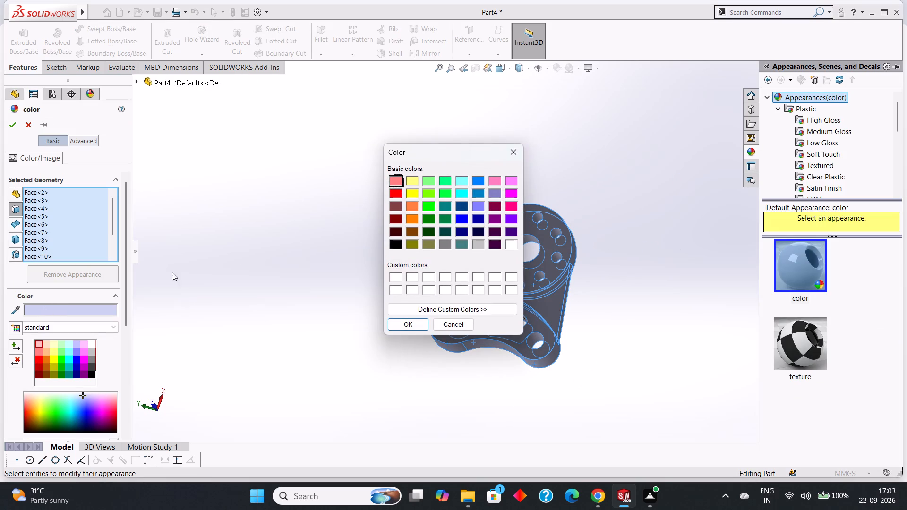
pyautogui.click(434, 215)
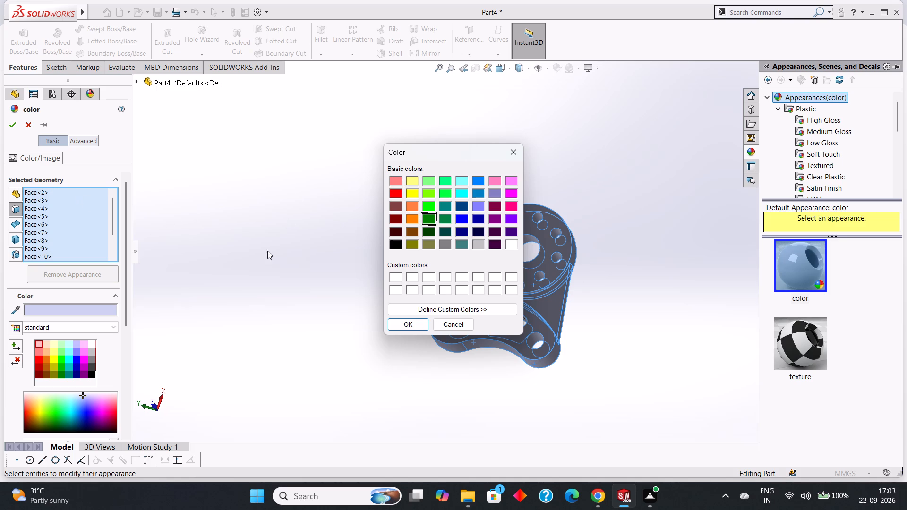
pyautogui.click(410, 322)
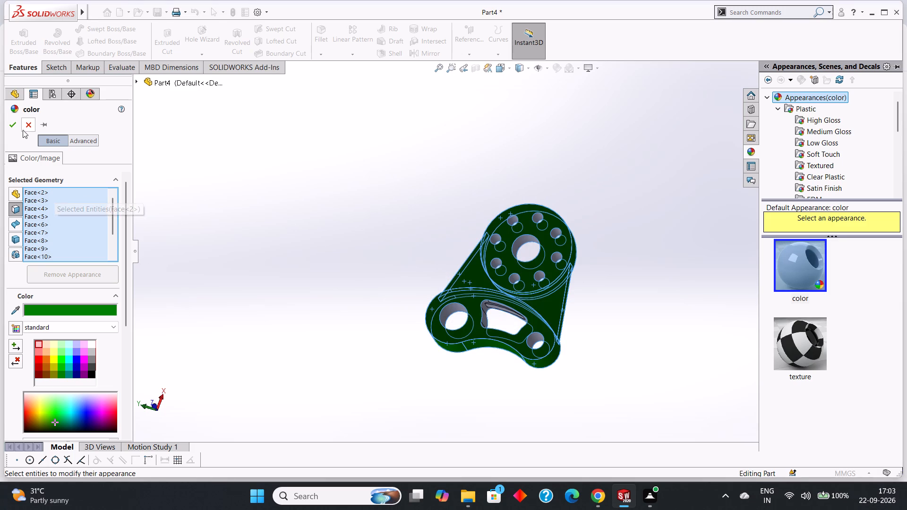
pyautogui.click(15, 126)
pyautogui.click(379, 211)
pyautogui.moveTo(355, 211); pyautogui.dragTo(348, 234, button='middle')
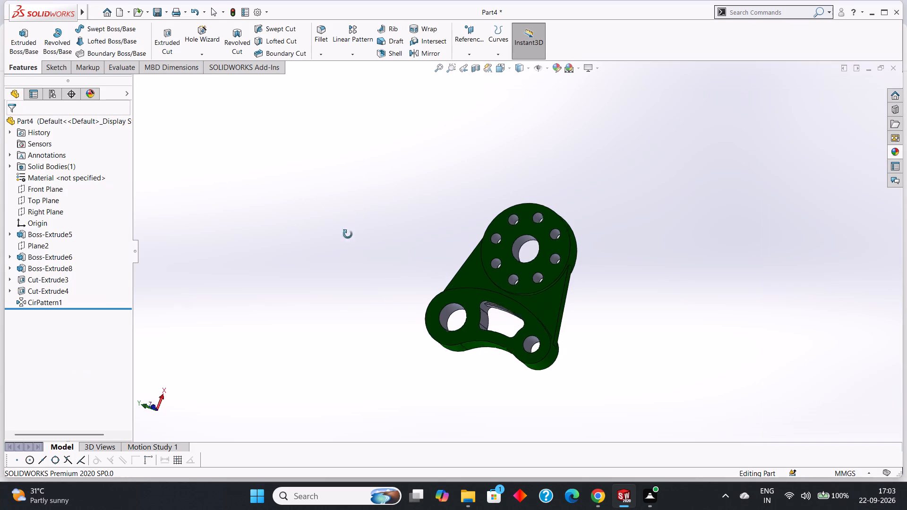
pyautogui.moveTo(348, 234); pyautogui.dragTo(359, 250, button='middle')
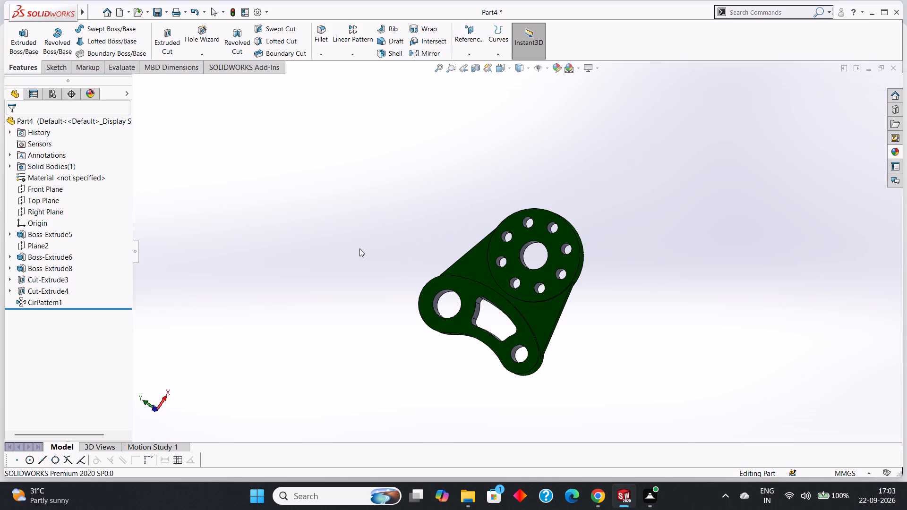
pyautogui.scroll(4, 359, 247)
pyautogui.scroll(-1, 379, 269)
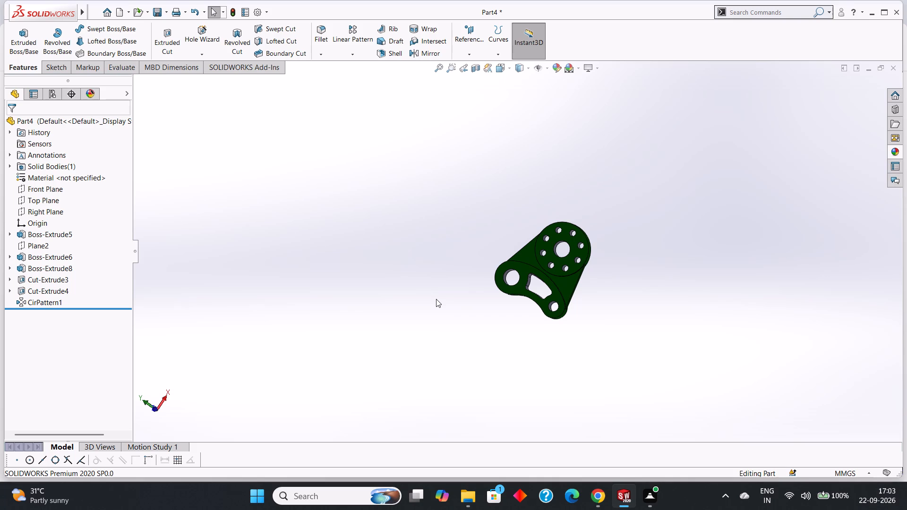
# Save the part as "heavy-duty mounting link" in SOLIDWORKS Part format in the tryfuji folder.
pyautogui.hotkey('ctrl', 's')
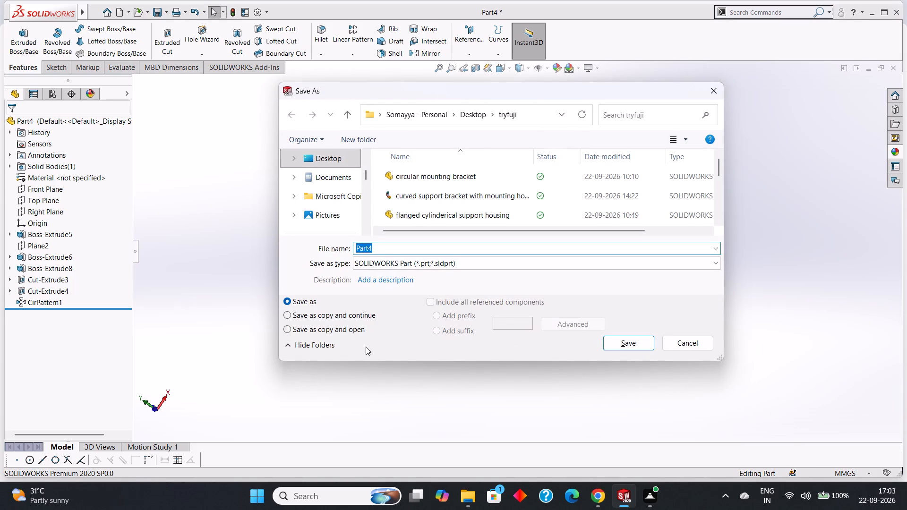
pyautogui.press('BackSpace')
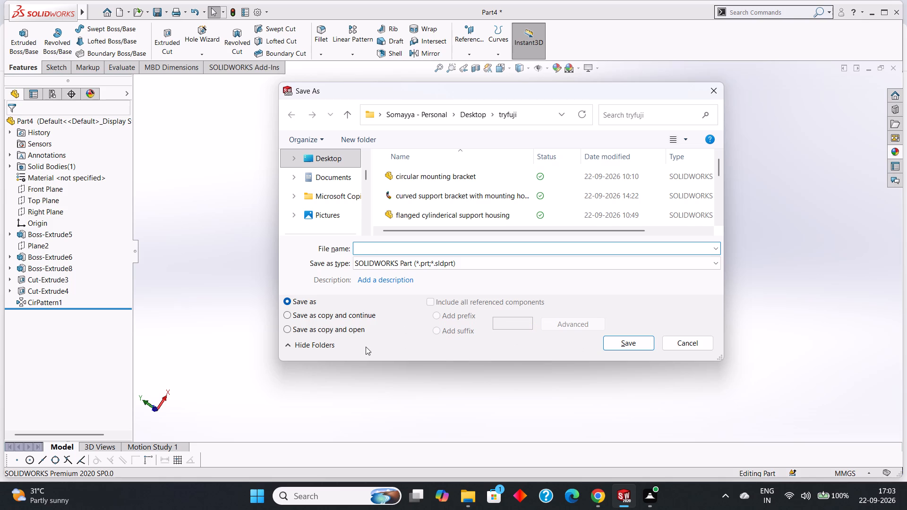
pyautogui.write('hea')
pyautogui.press('v')
pyautogui.write('y-')
pyautogui.write('duty')
pyautogui.press('space')
pyautogui.write('mounting')
pyautogui.press('space')
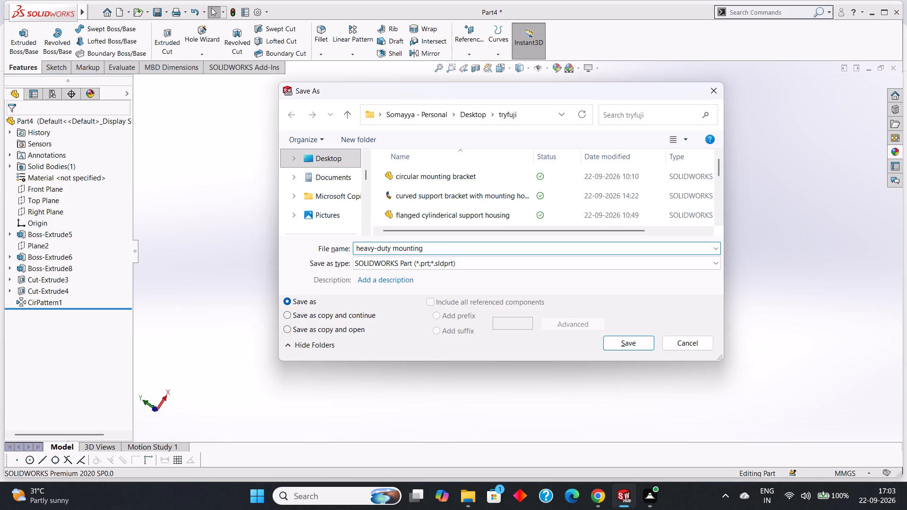
pyautogui.write('lin')
pyautogui.press('k')
pyautogui.click(646, 347)
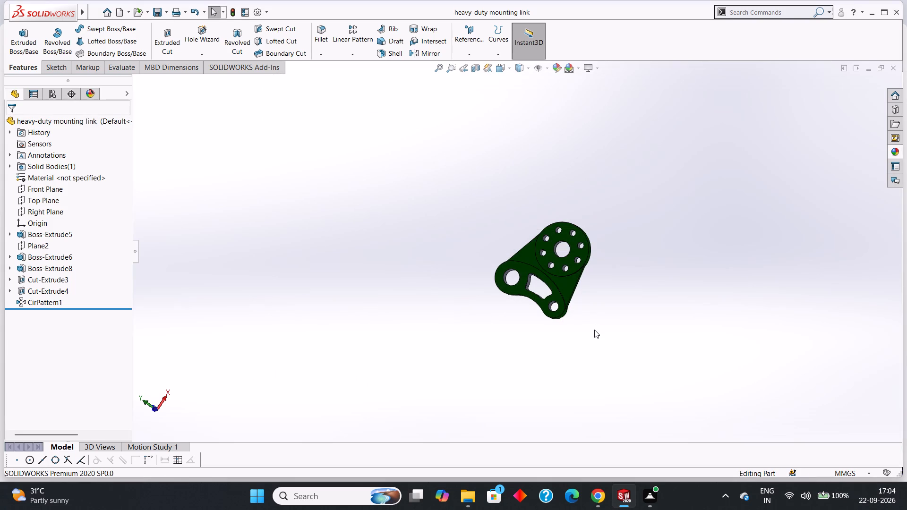
# Save a PDF copy of the part in the tryfuji folder, keeping the file name heavy-duty mounting link.
pyautogui.click(165, 9)
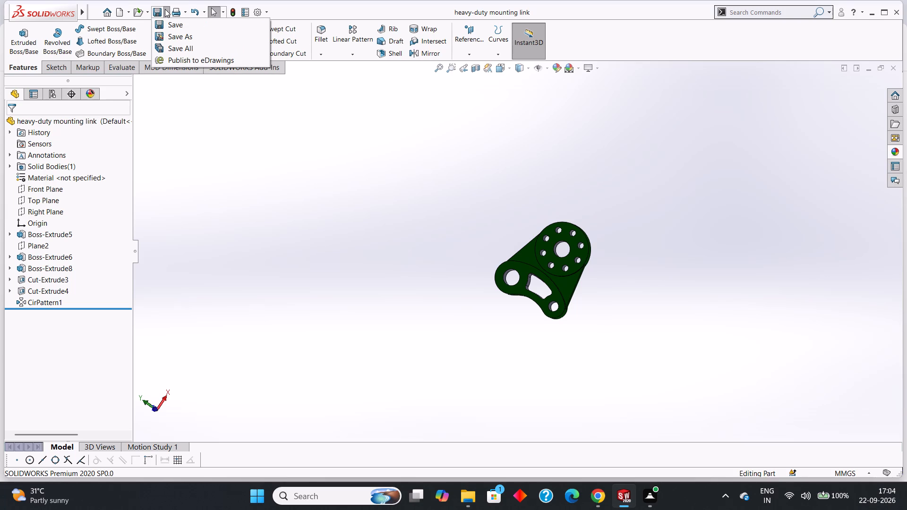
pyautogui.click(181, 33)
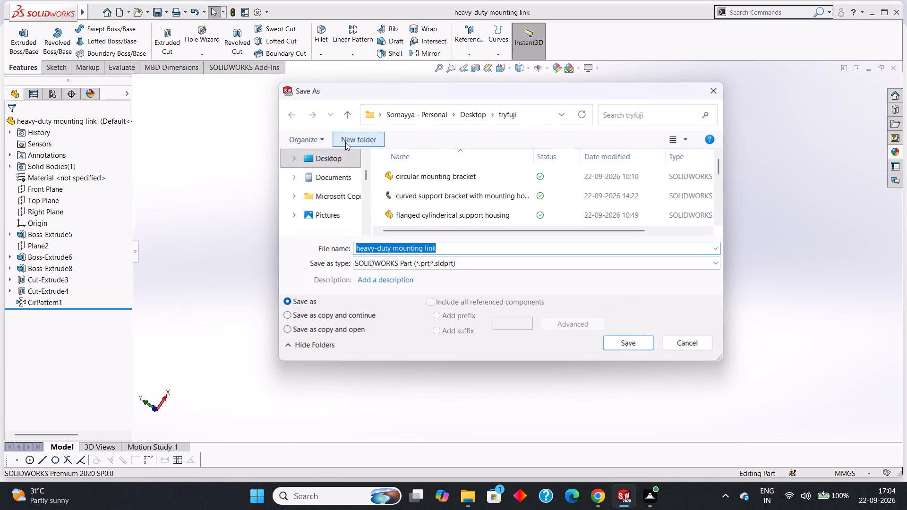
pyautogui.click(467, 267)
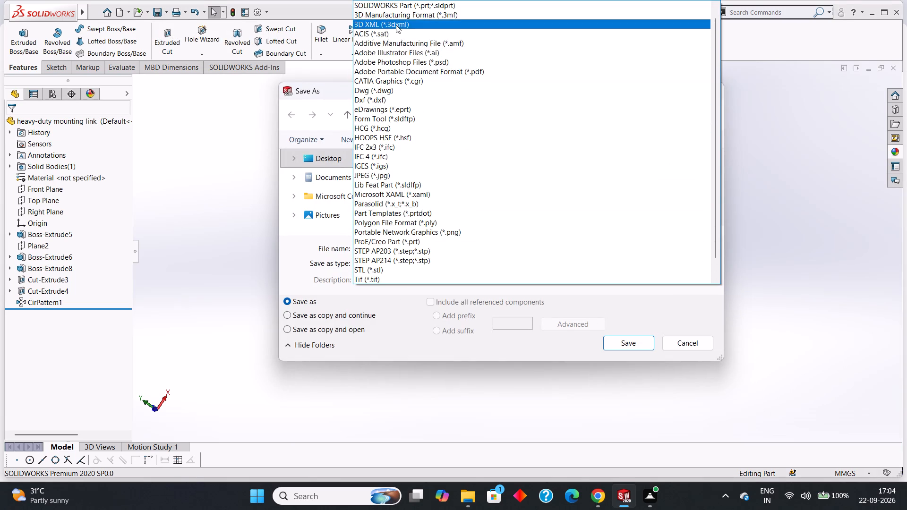
pyautogui.click(411, 71)
pyautogui.click(627, 362)
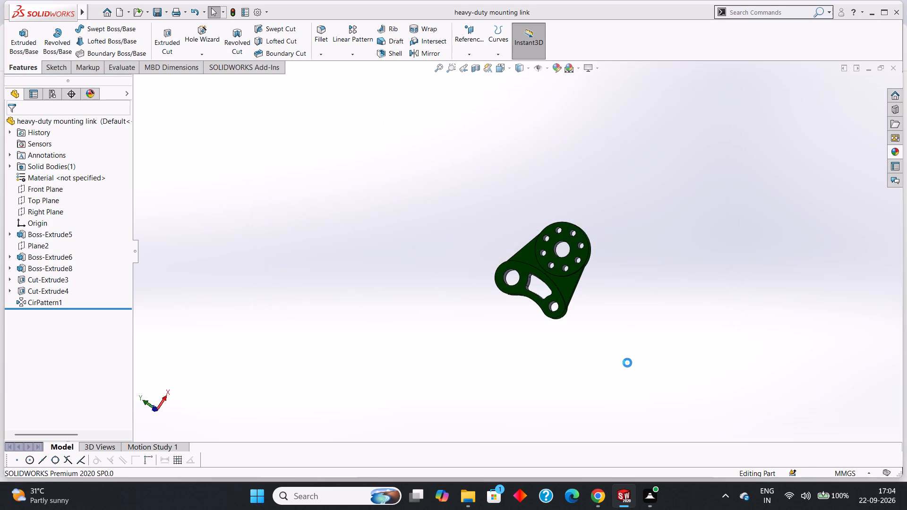